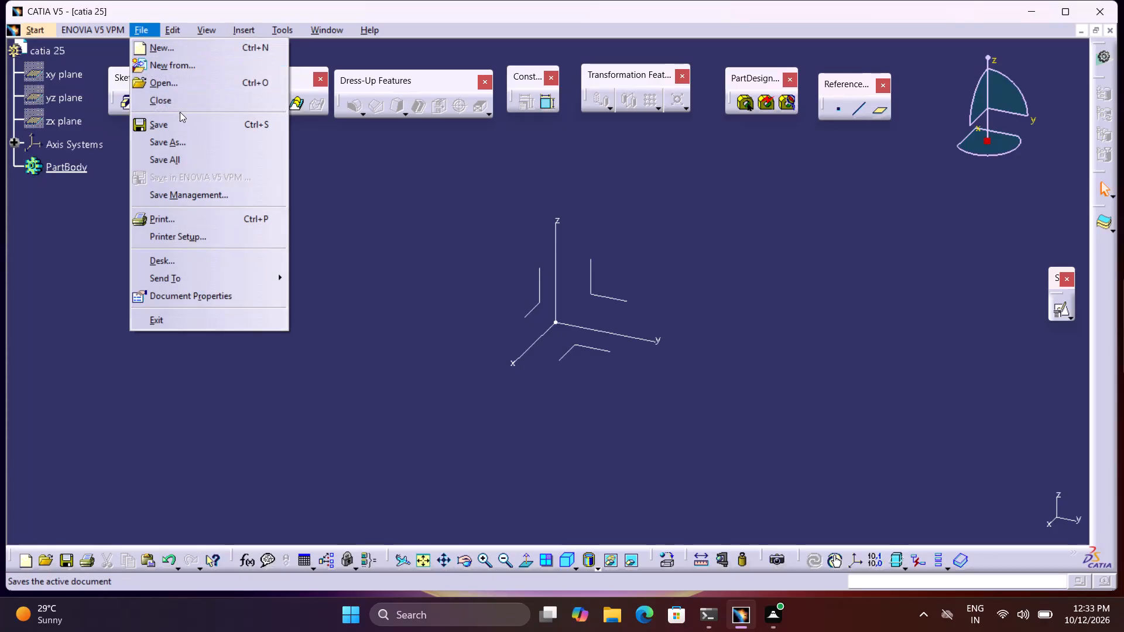
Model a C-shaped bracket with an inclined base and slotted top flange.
Close the catia 25 part without saving its changes.
click(180, 111)
click(180, 103)
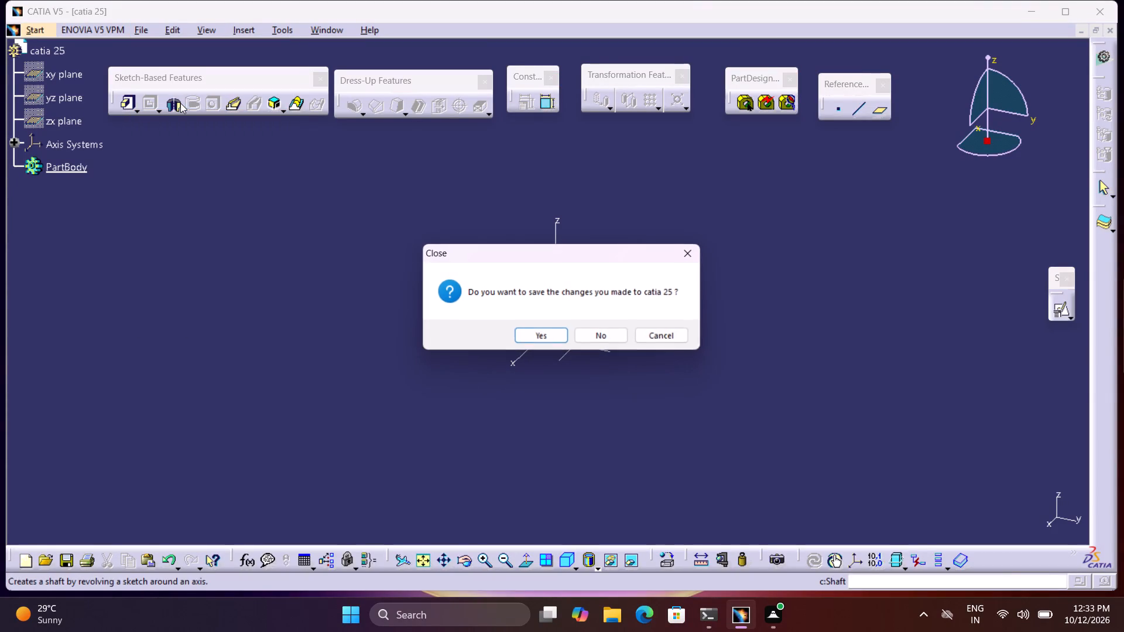
click(590, 341)
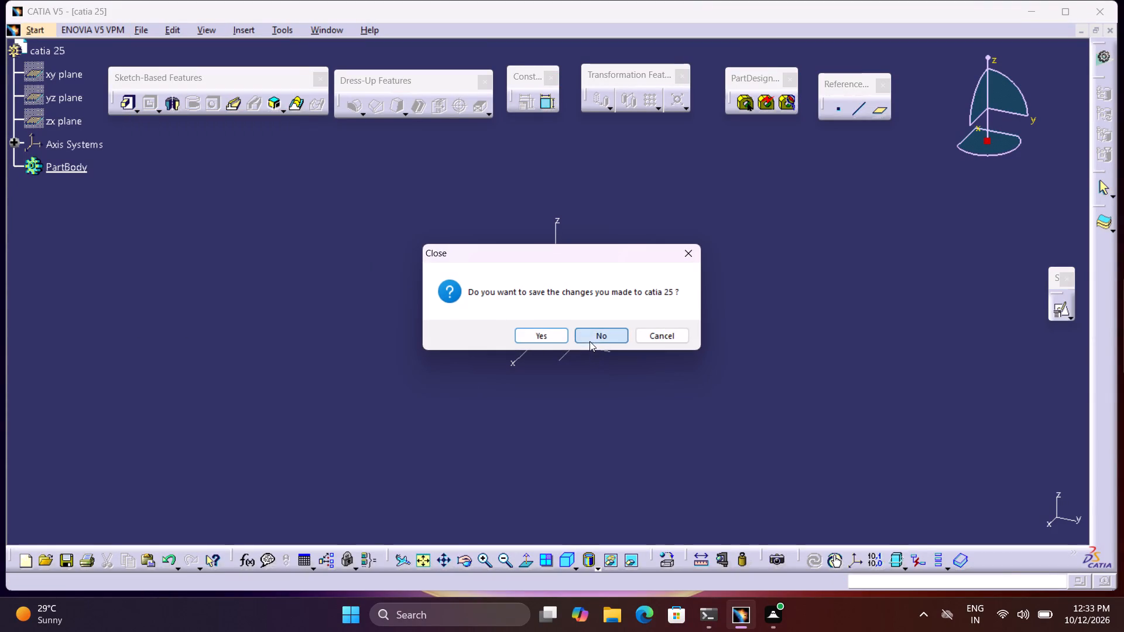
Create a new Part Design part named catia 31, with hybrid design and geometrical set left off.
click(21, 25)
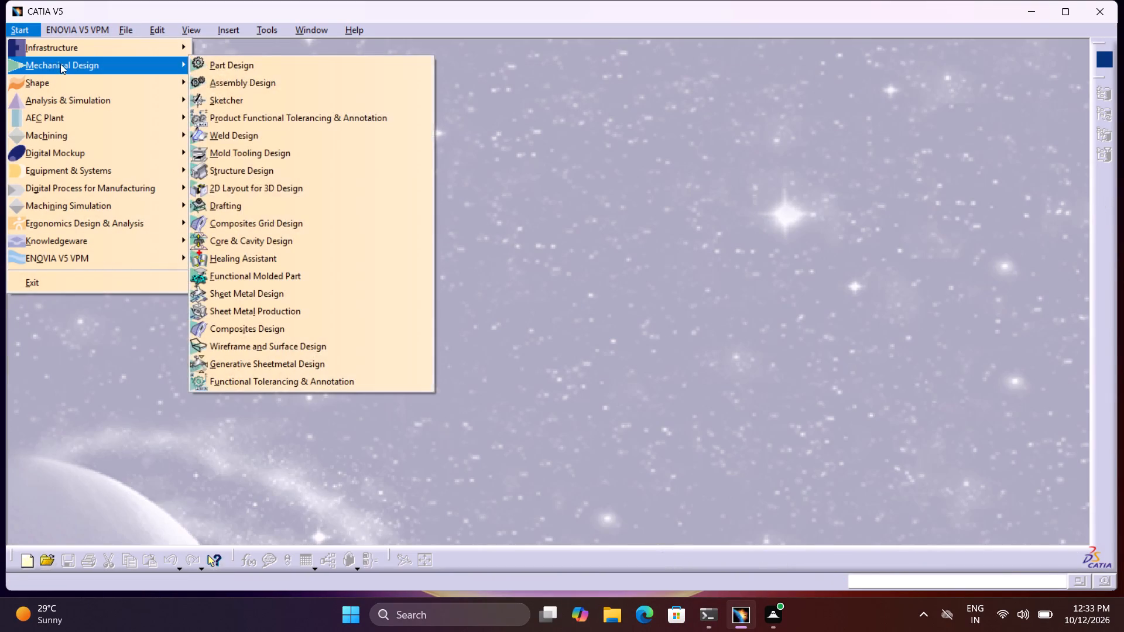
click(61, 64)
click(212, 66)
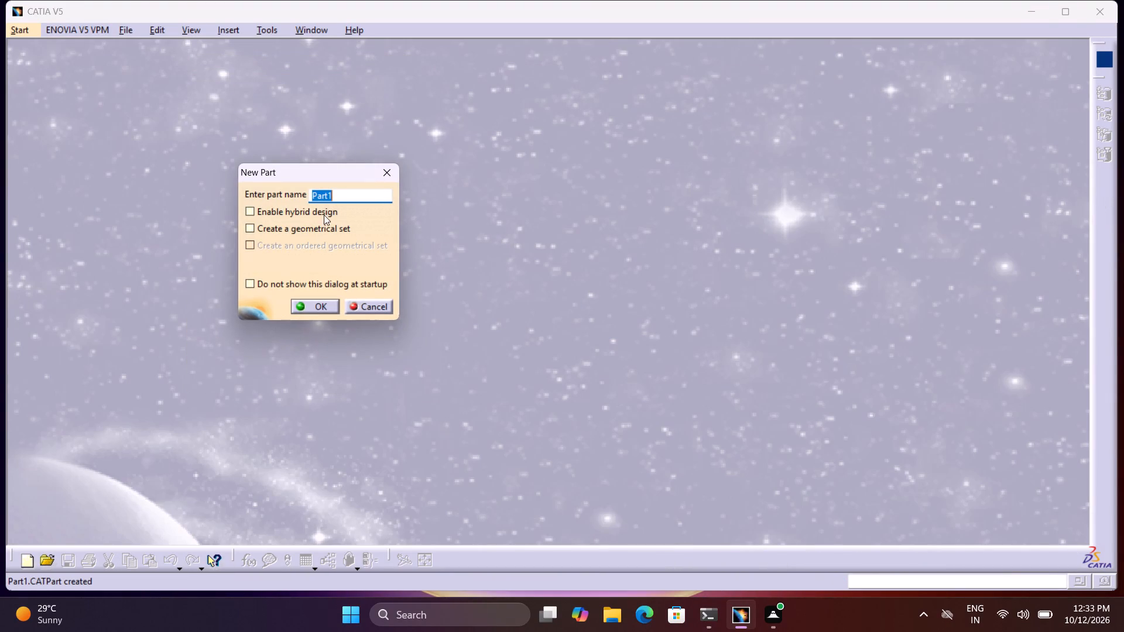
key(c)
text(atia)
key(space)
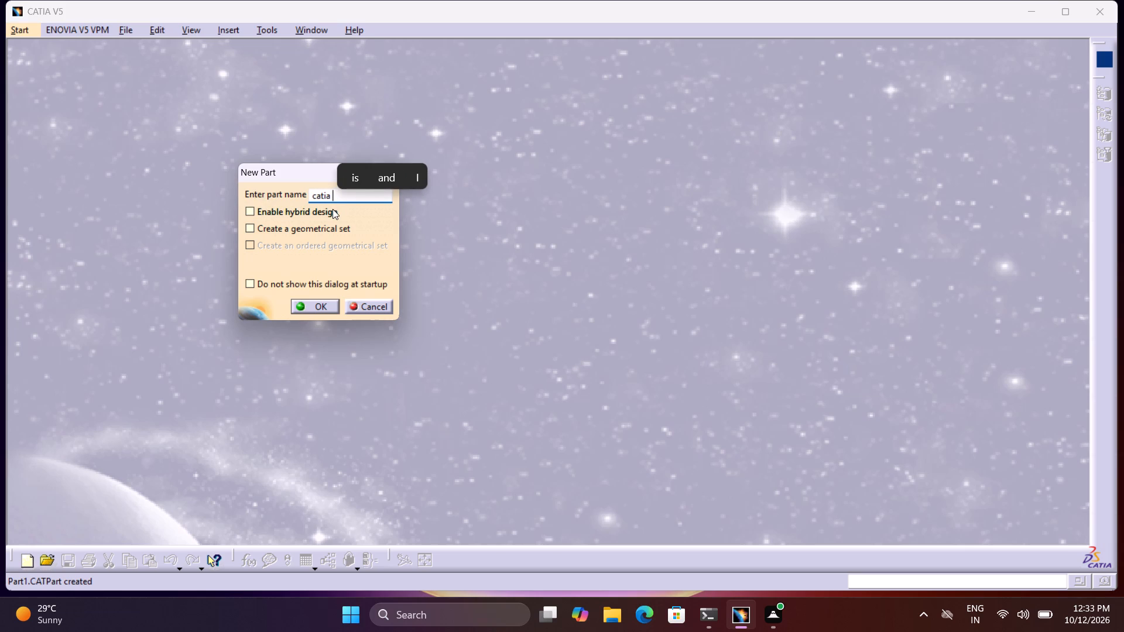
key(3)
key(1)
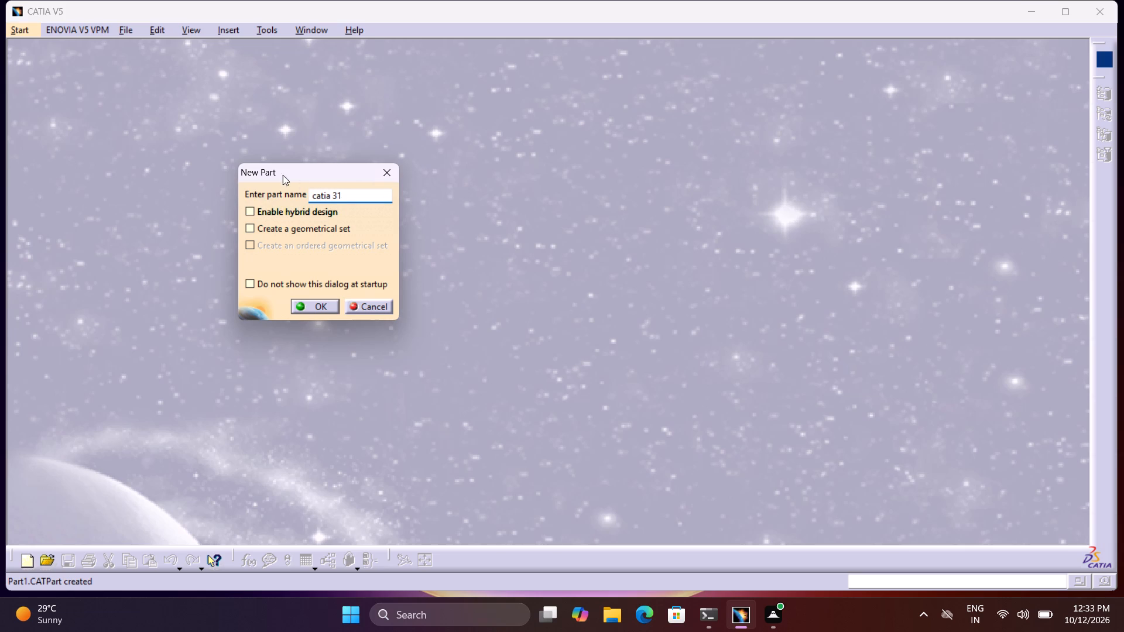
click(321, 307)
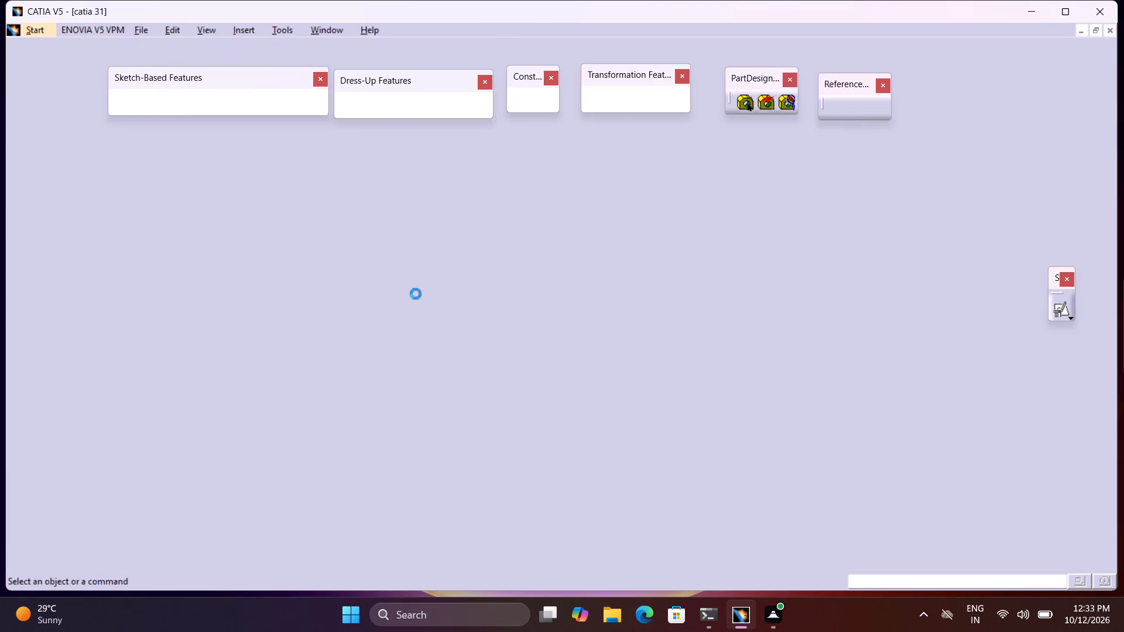
Create a positioned sketch on the ZX plane with the H and V axes swapped and the H direction reversed.
click(564, 556)
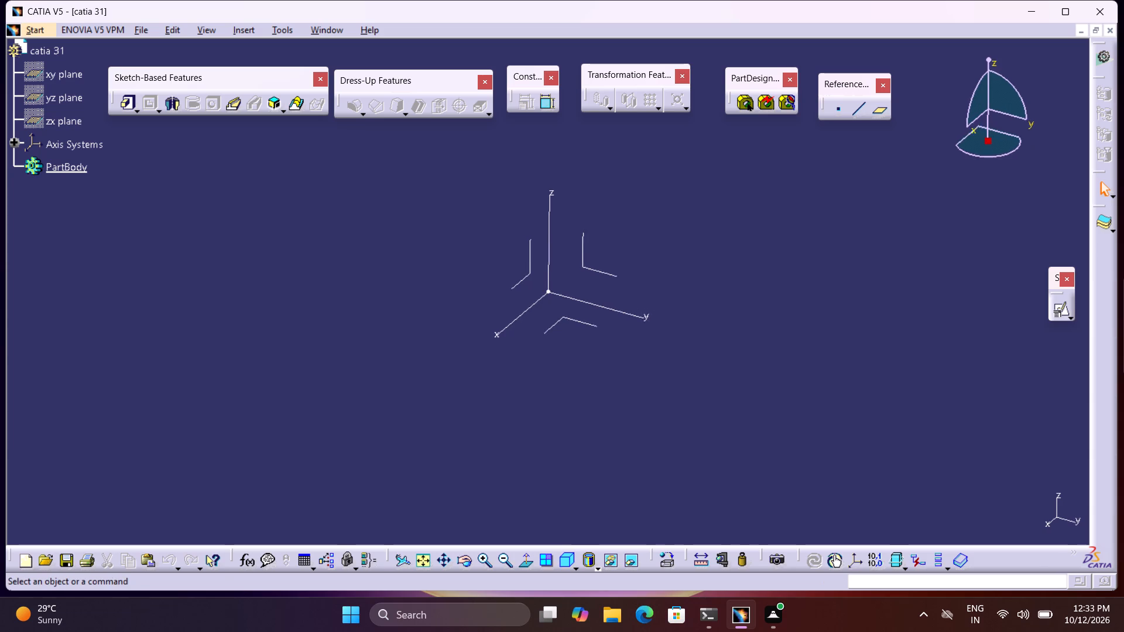
click(1059, 310)
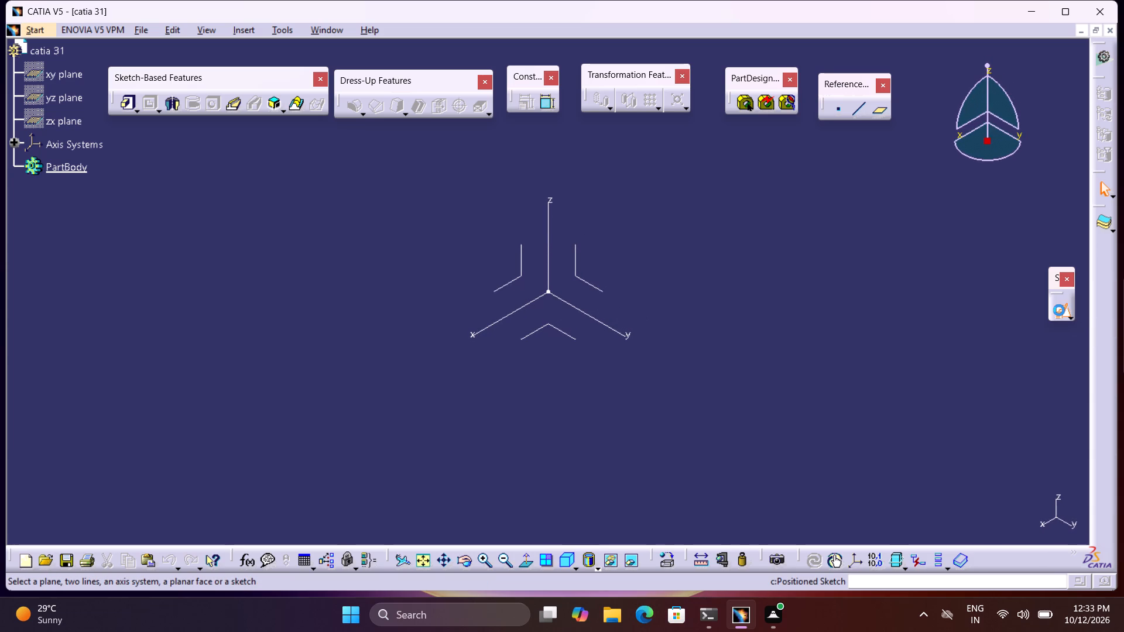
click(518, 274)
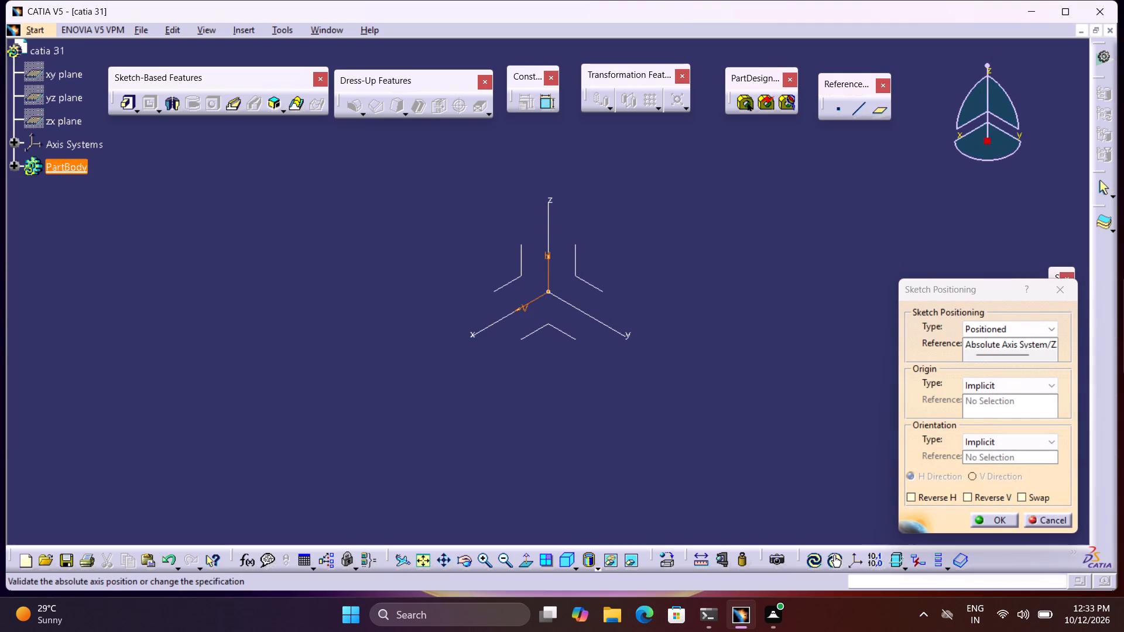
click(1025, 497)
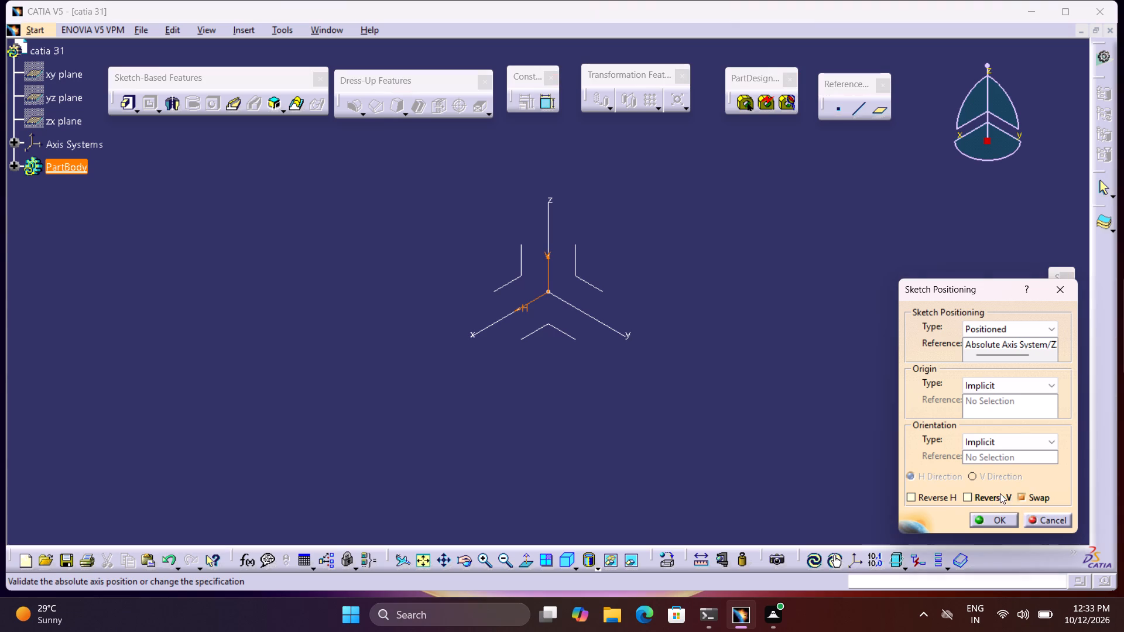
click(1000, 493)
click(993, 497)
click(948, 495)
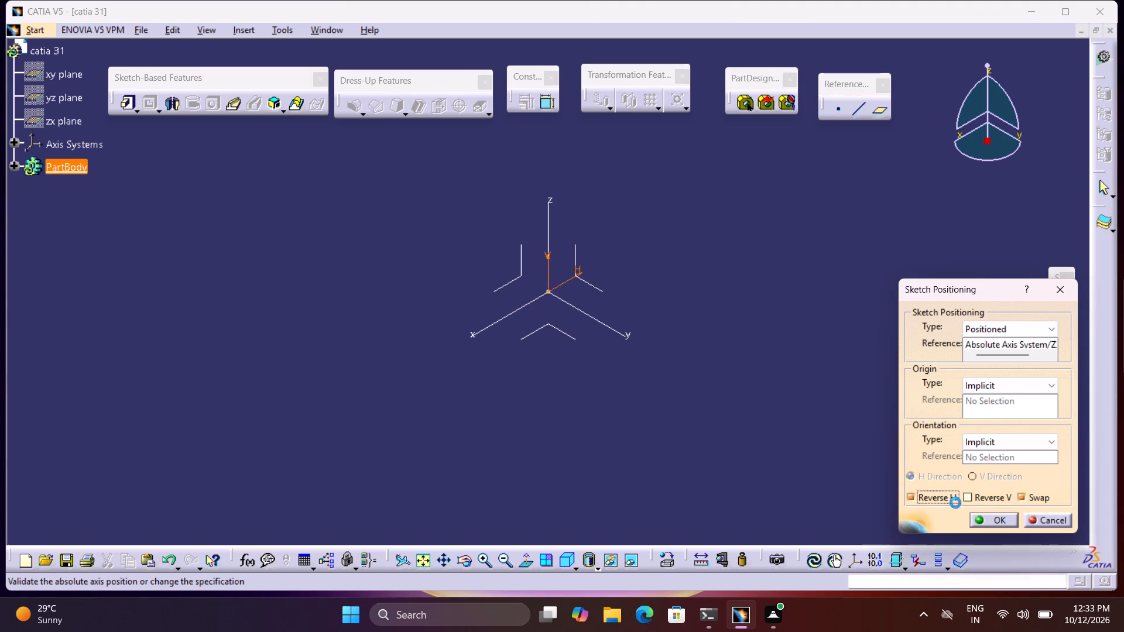
click(982, 514)
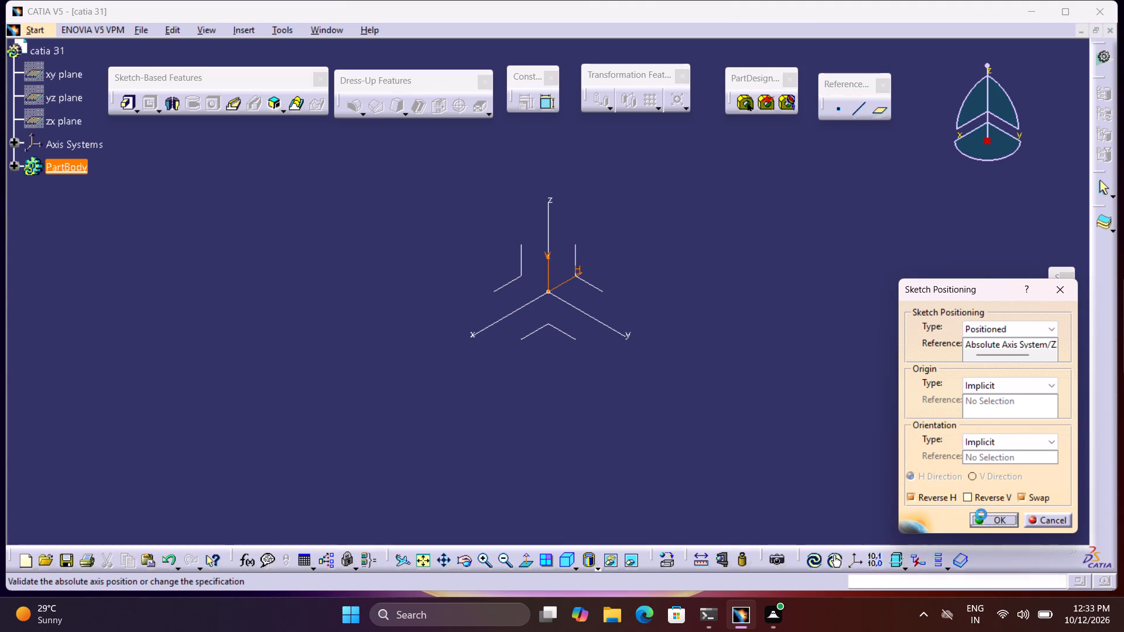
Start a profile at the origin: a vertical web line about 5.08 in, a top flange about 3.41 in toward negative H, and its end about 0.59 in.
middle_drag(465, 214, 574, 352)
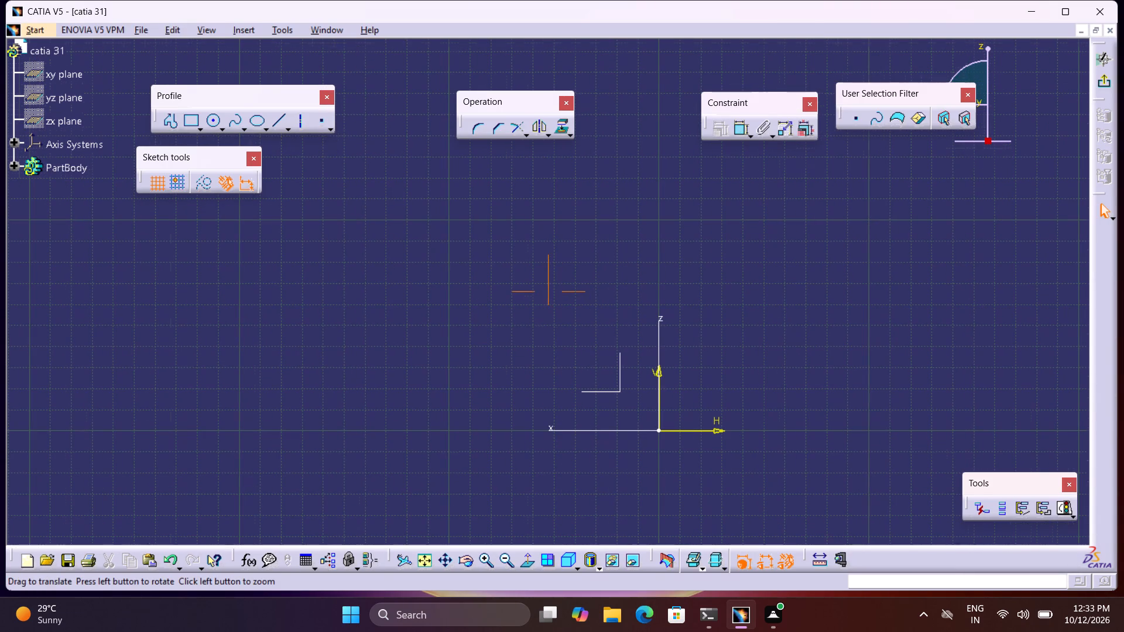
click(170, 122)
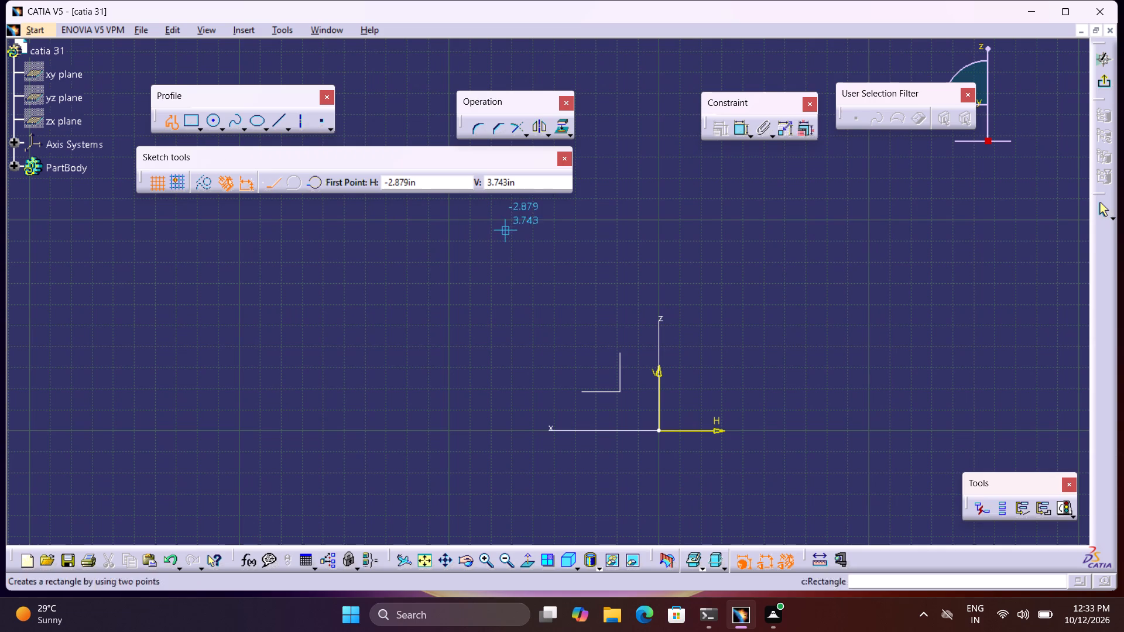
scroll(692, 323, down, 1)
middle_drag(691, 327, 692, 340)
middle_click(692, 340)
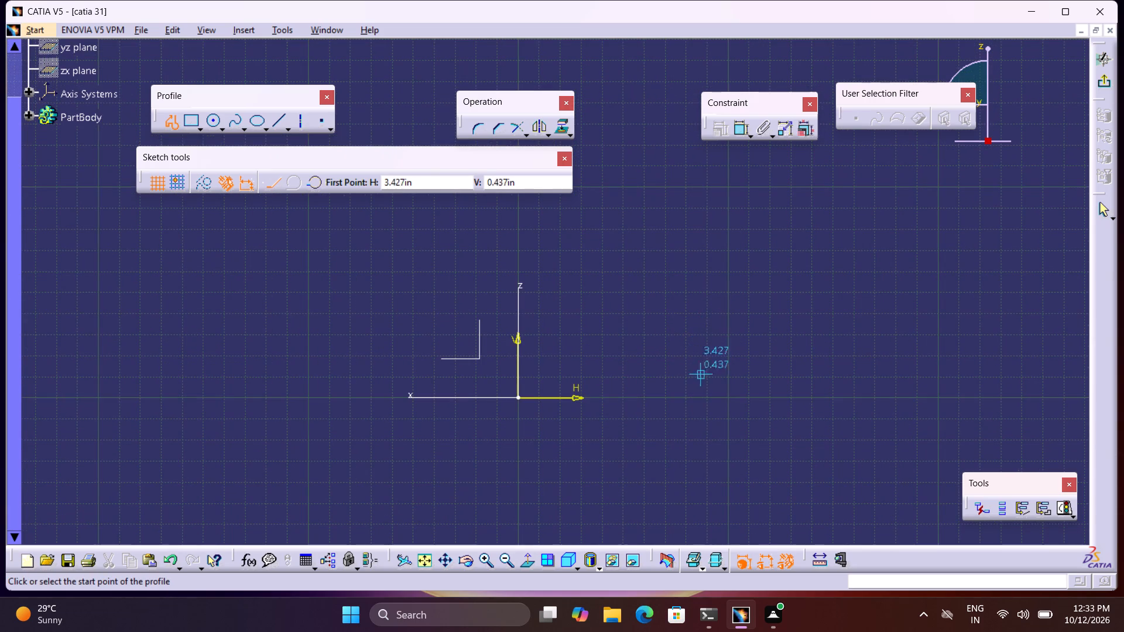
click(518, 396)
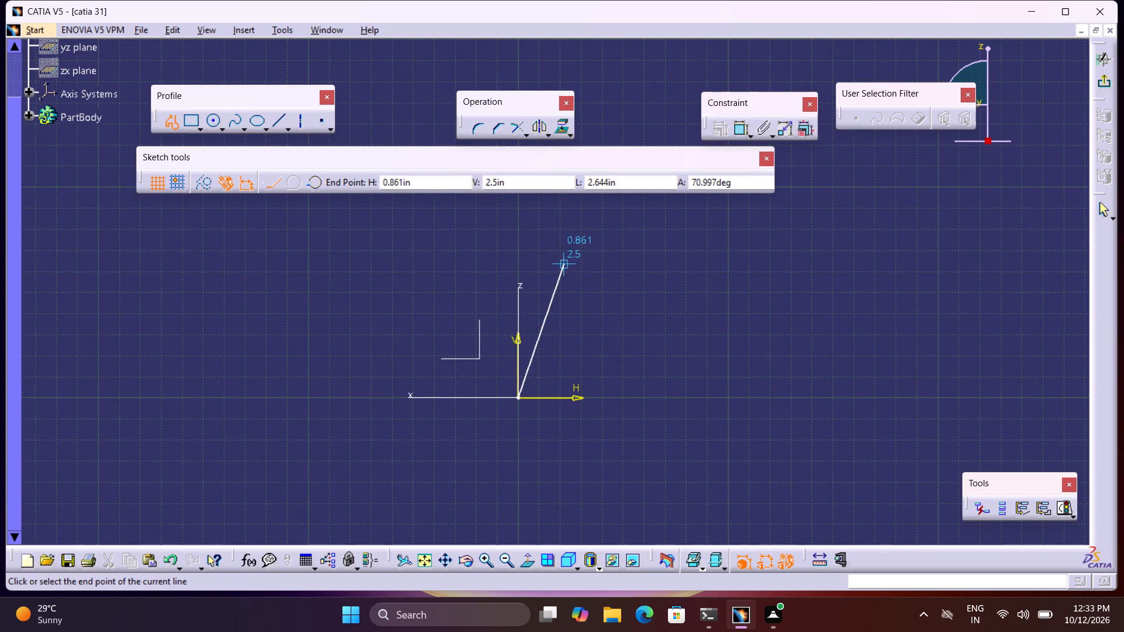
middle_drag(564, 276, 561, 388)
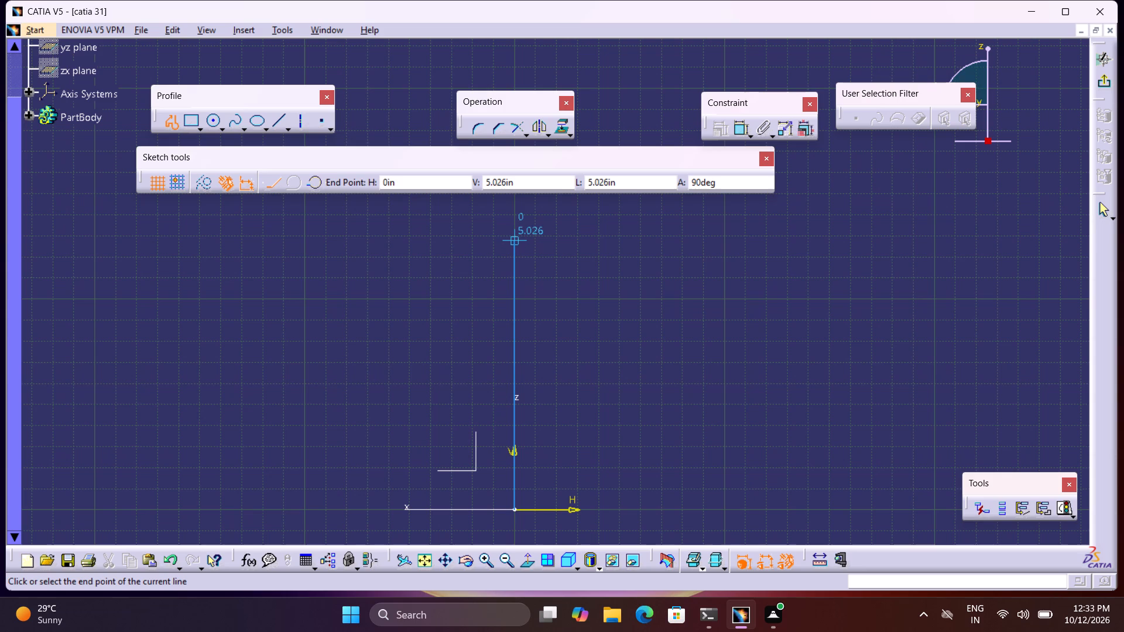
click(515, 238)
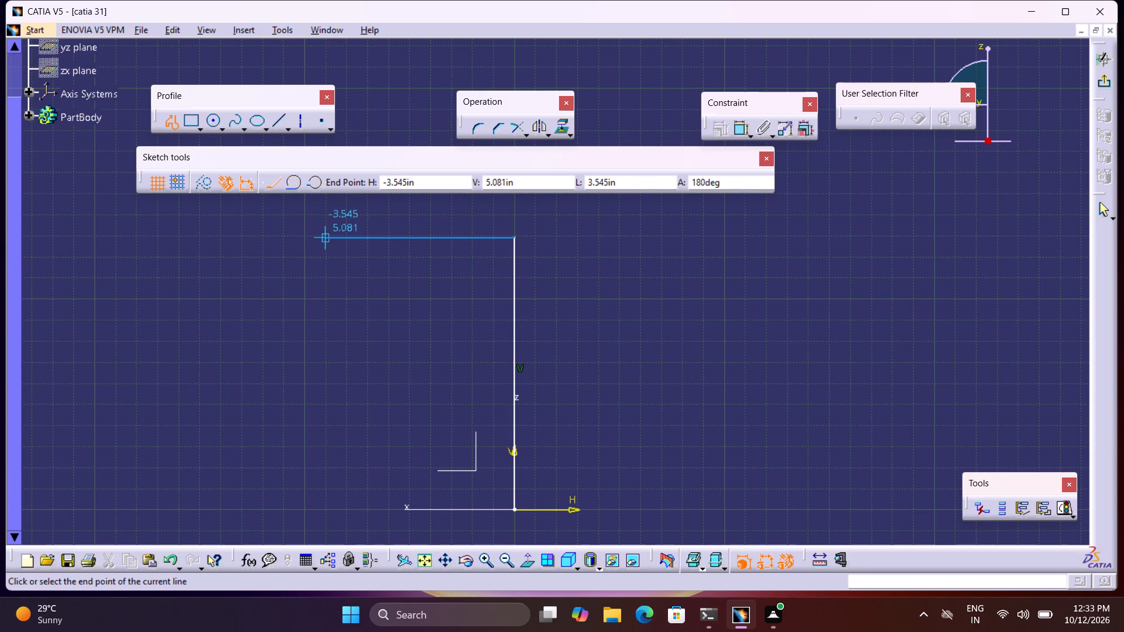
click(330, 238)
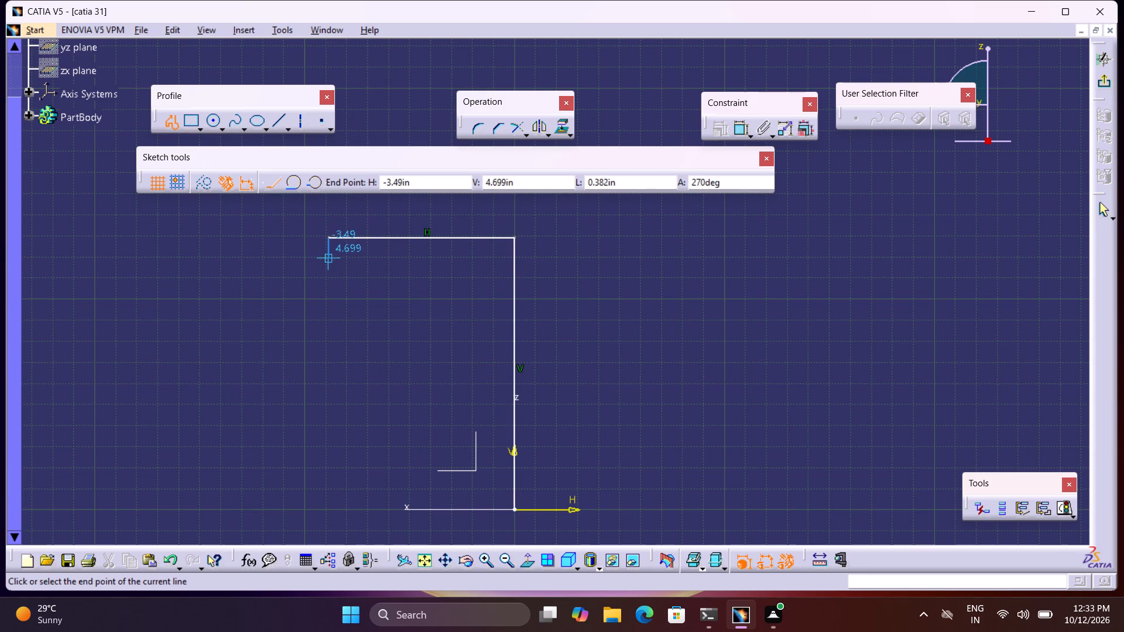
key(ctrl+z)
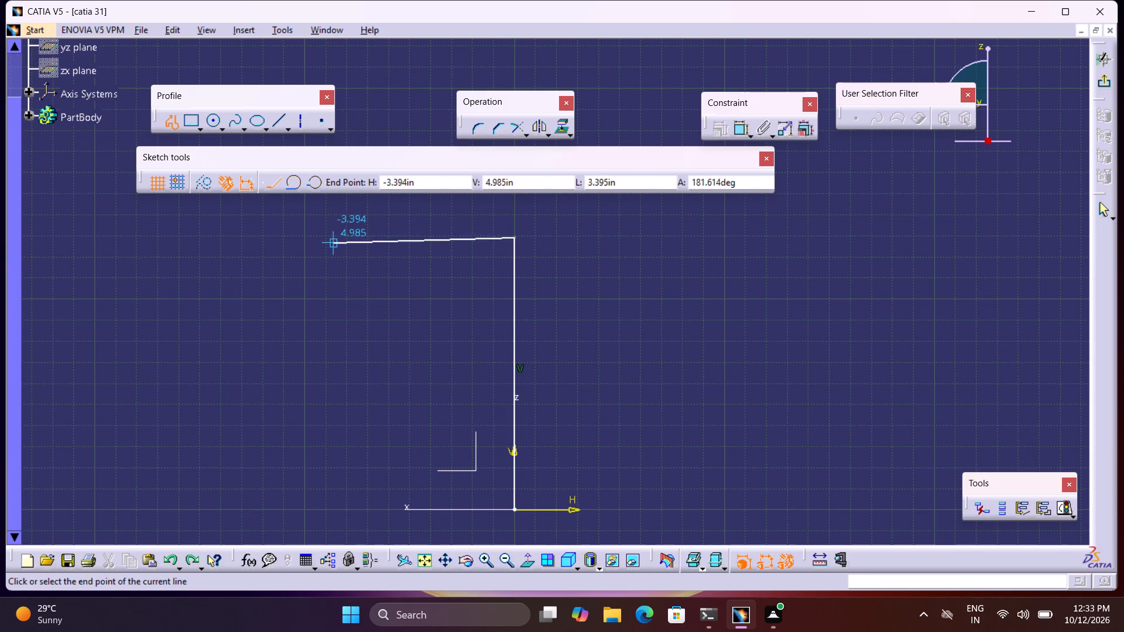
click(333, 238)
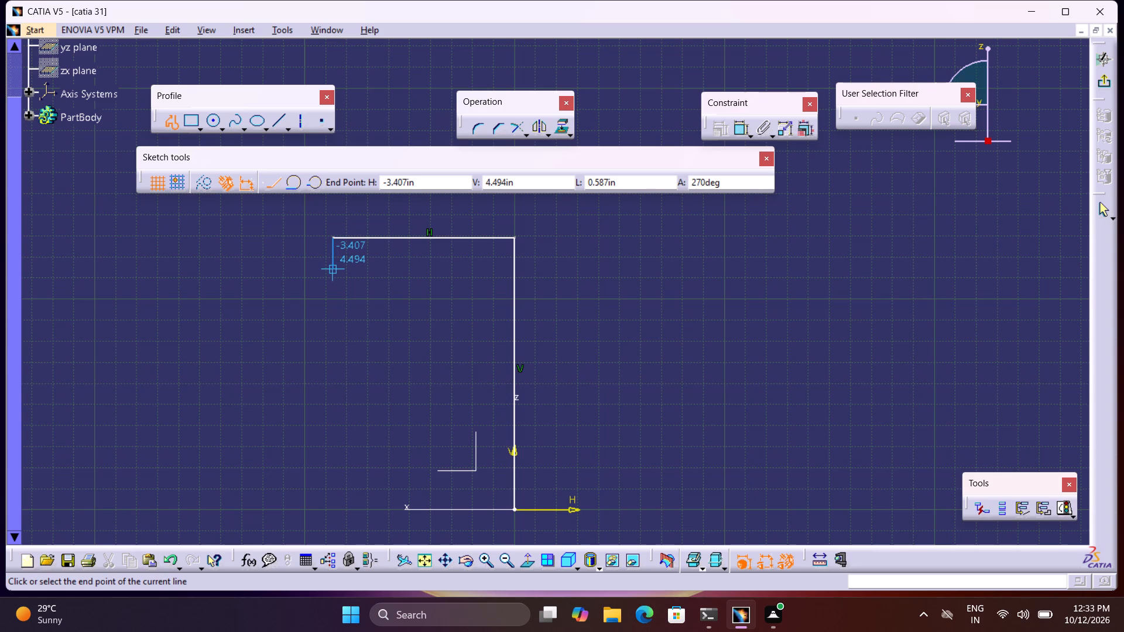
click(334, 269)
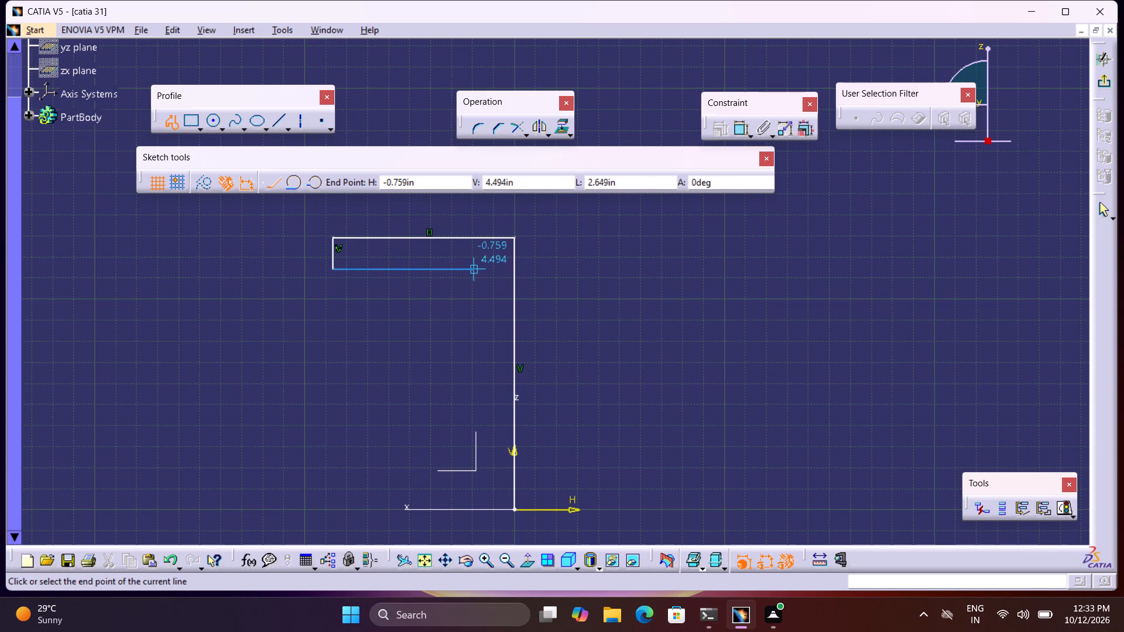
Complete the profile with the flange underside, inner web line at H about -0.75 in, sloped lower flange, about 0.68 in end edge, and base to the origin.
click(475, 267)
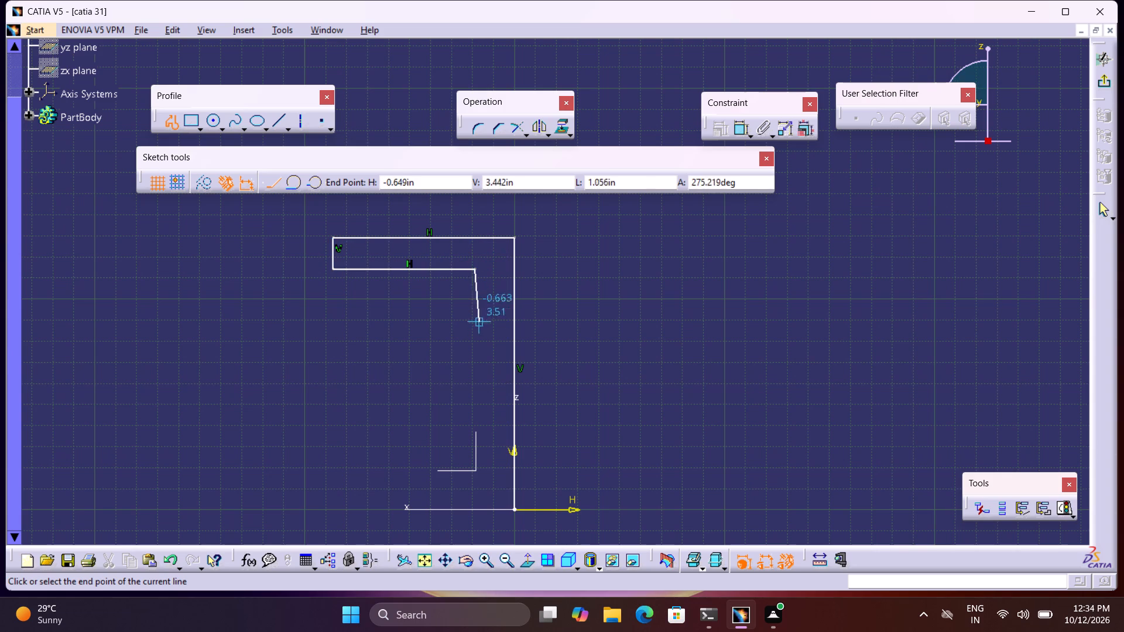
click(477, 442)
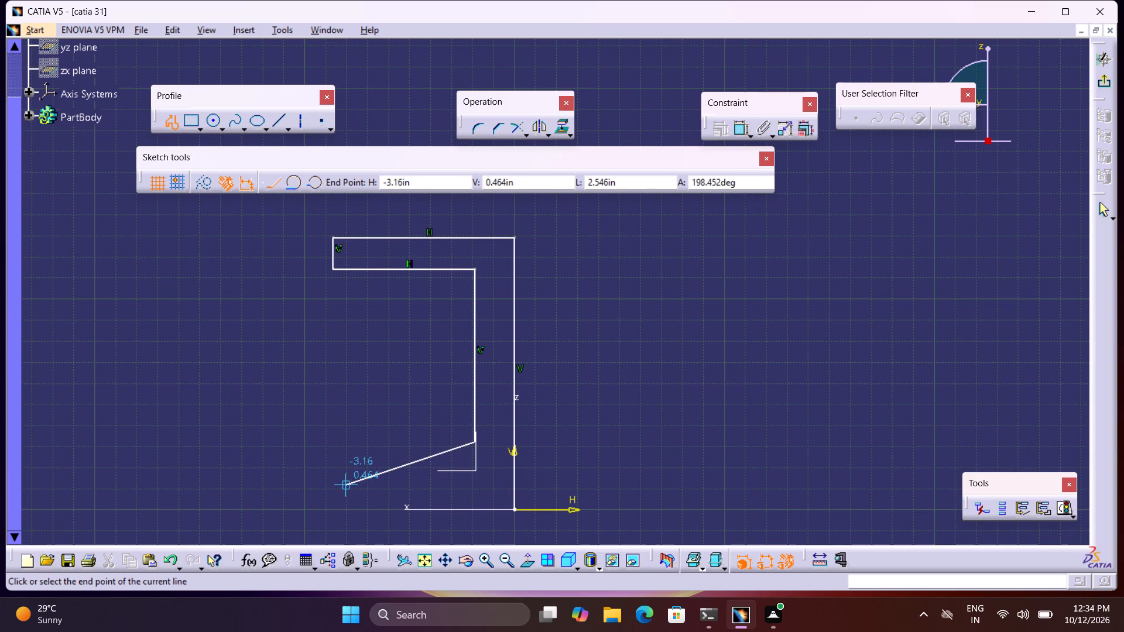
click(336, 473)
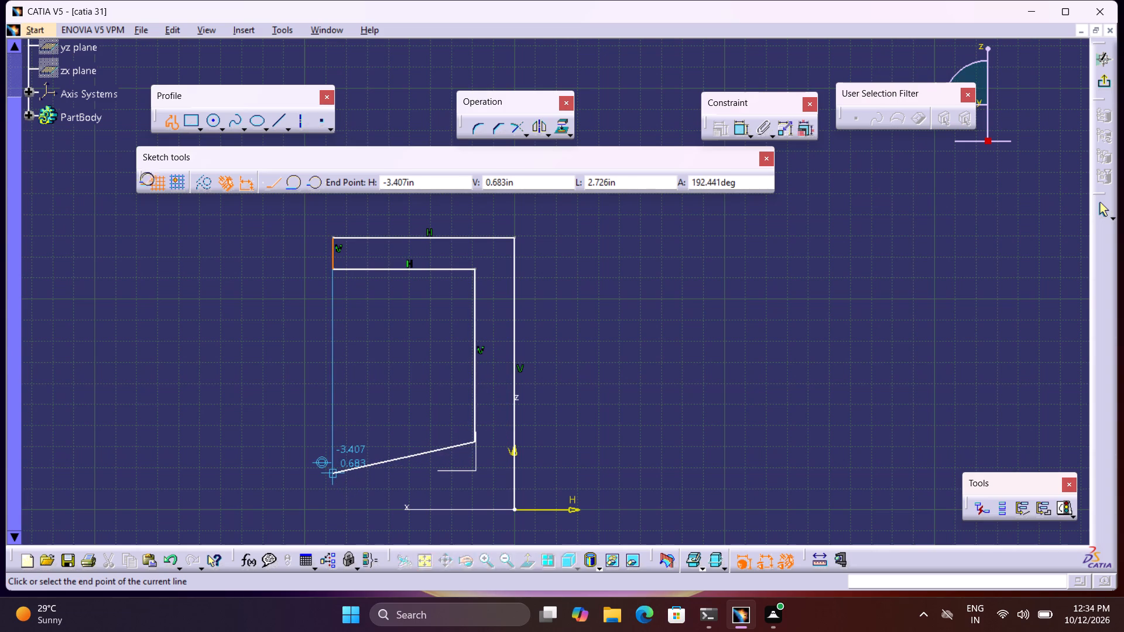
click(332, 510)
click(513, 509)
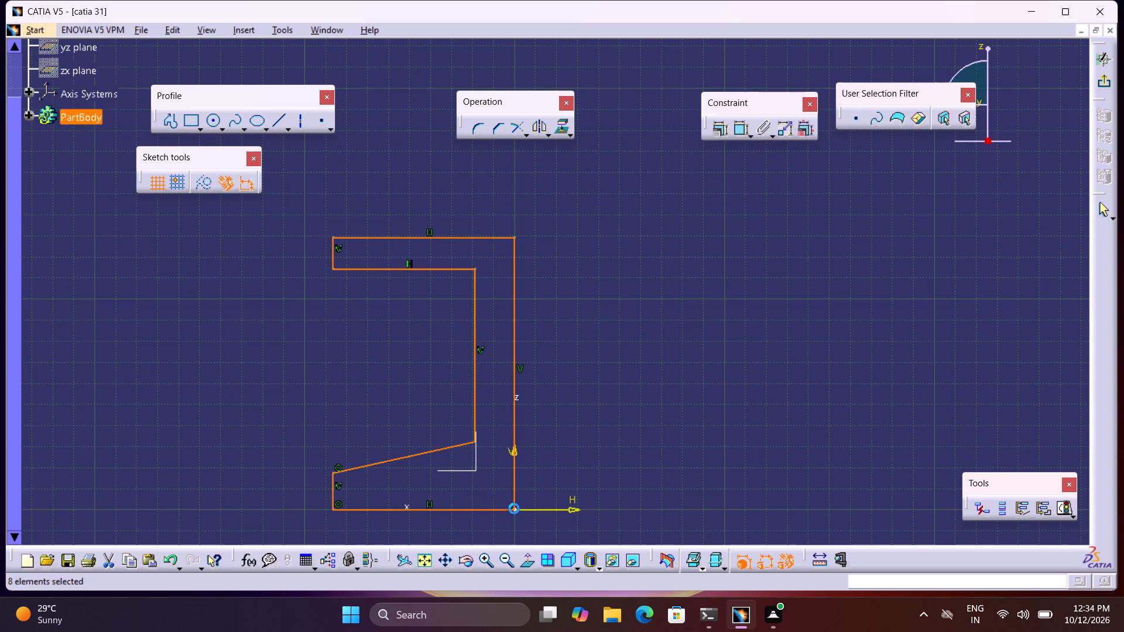
Dimension the short vertical end edge of the lower flange and set its length to 0.16 in.
middle_drag(627, 287, 648, 290)
middle_click(648, 290)
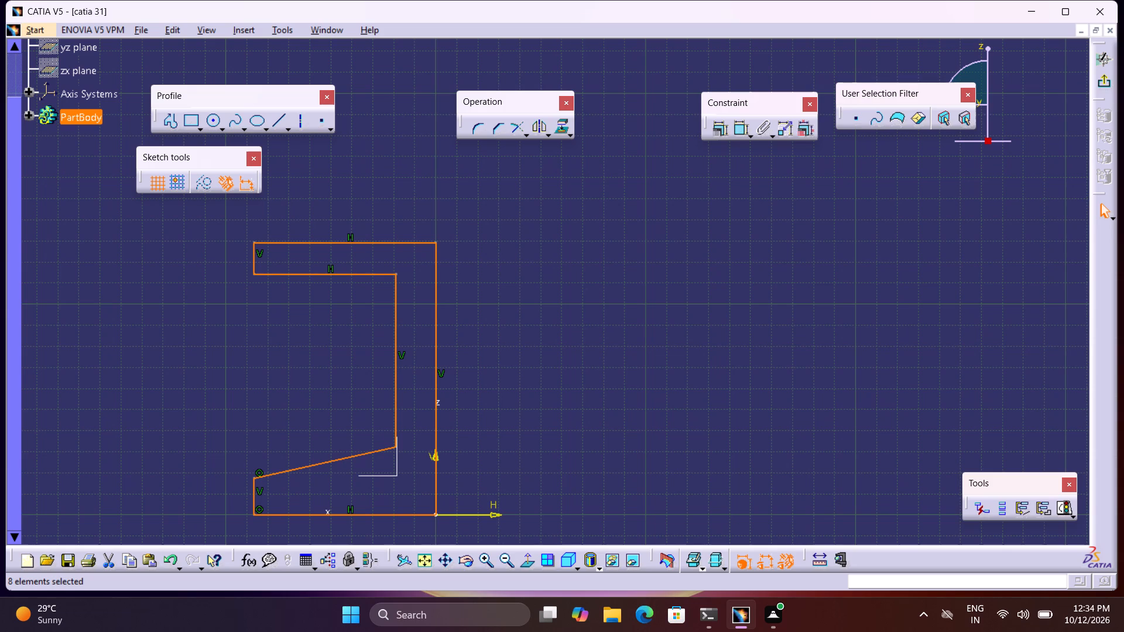
double_click(740, 128)
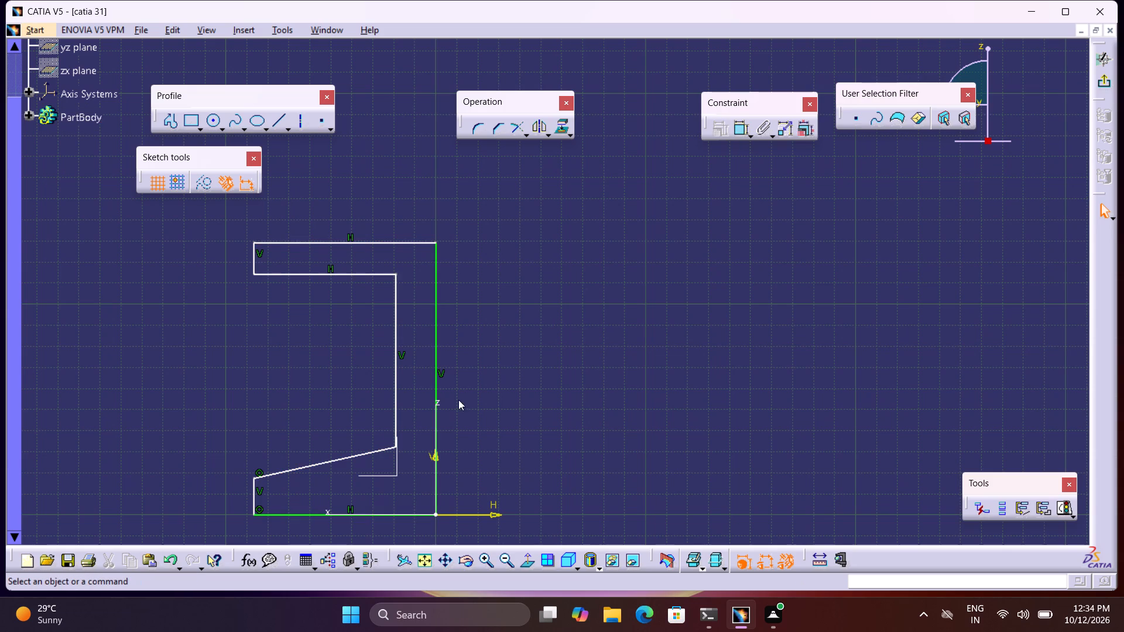
click(257, 497)
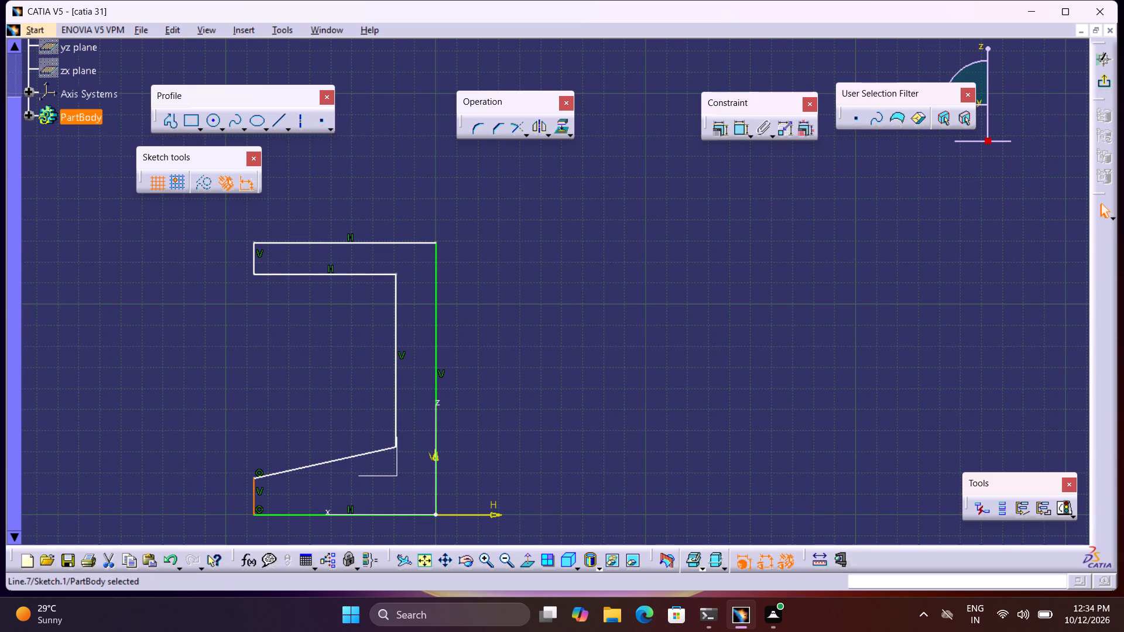
triple_click(736, 130)
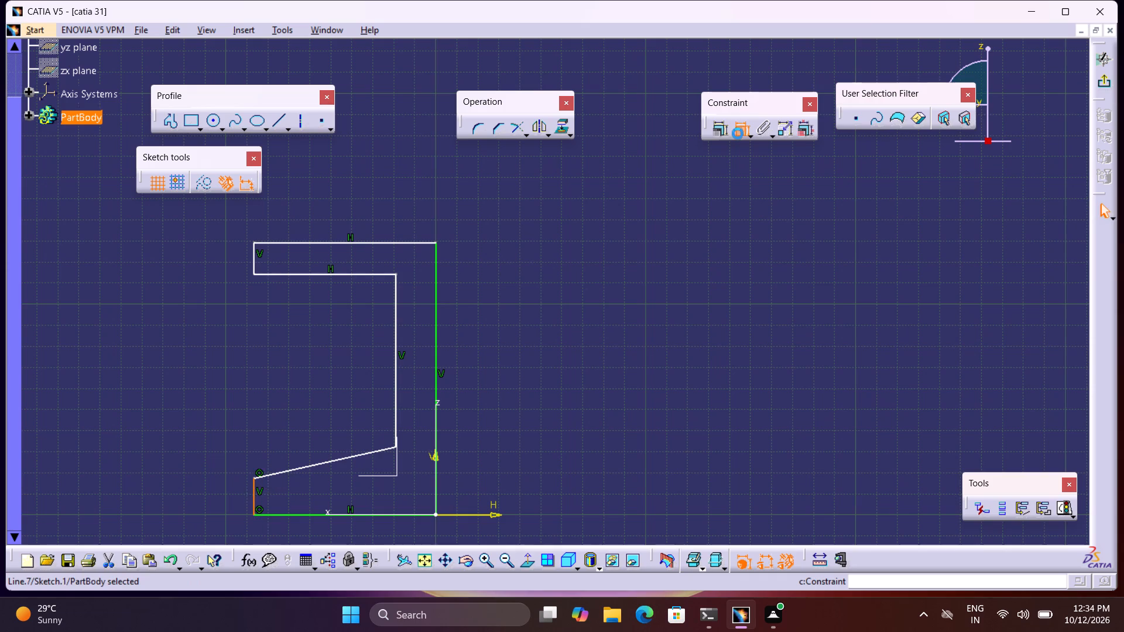
click(205, 492)
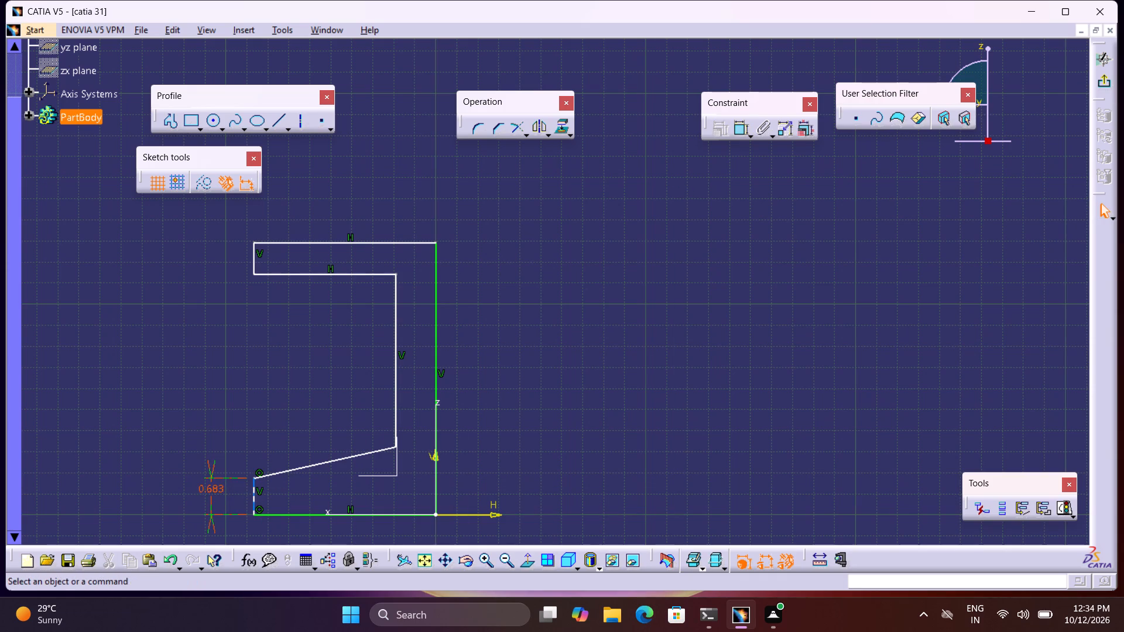
double_click(212, 491)
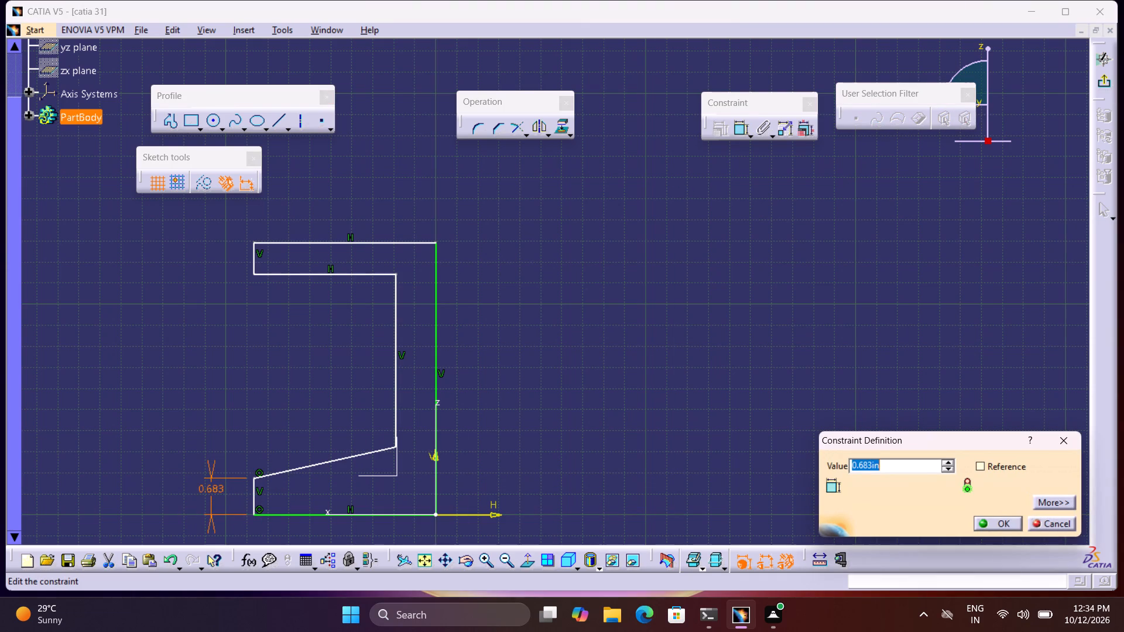
text(0.1)
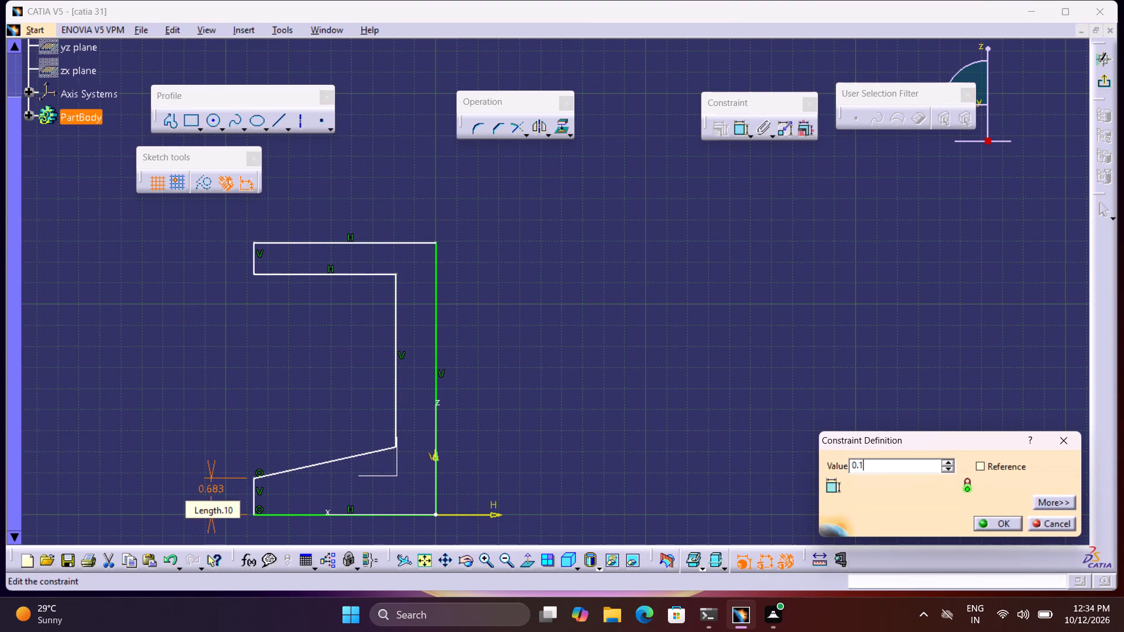
key(6)
key(Return)
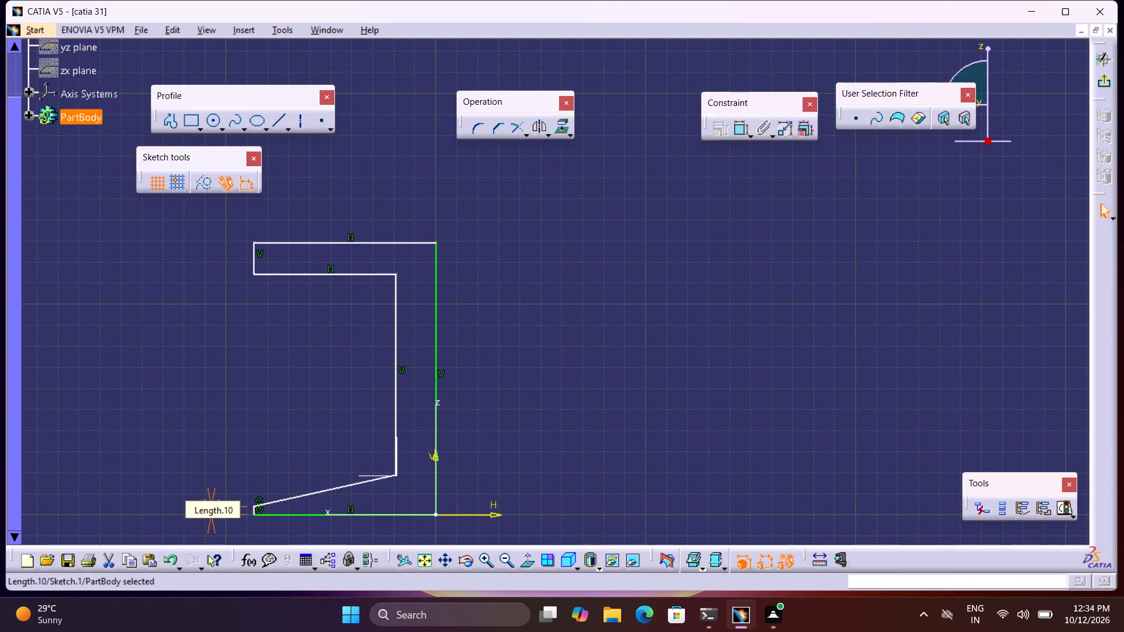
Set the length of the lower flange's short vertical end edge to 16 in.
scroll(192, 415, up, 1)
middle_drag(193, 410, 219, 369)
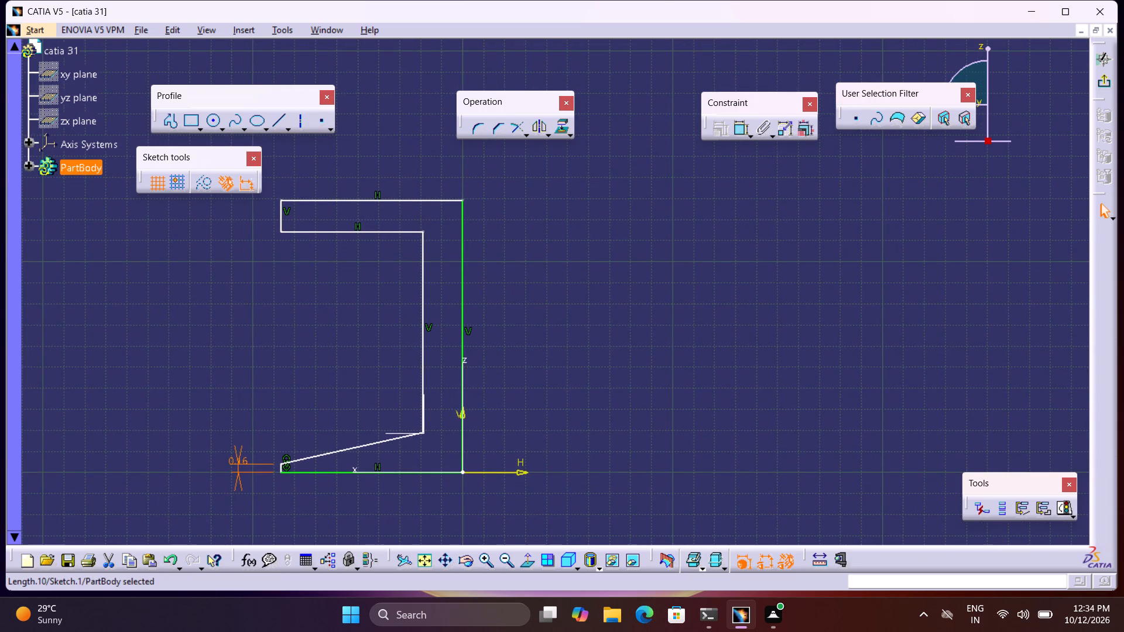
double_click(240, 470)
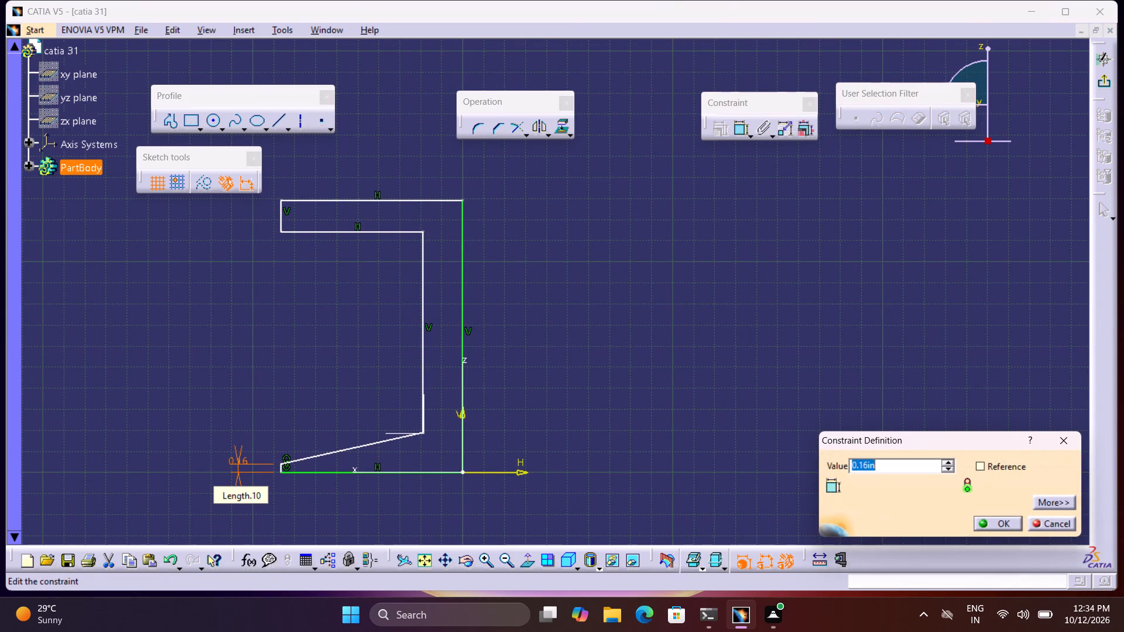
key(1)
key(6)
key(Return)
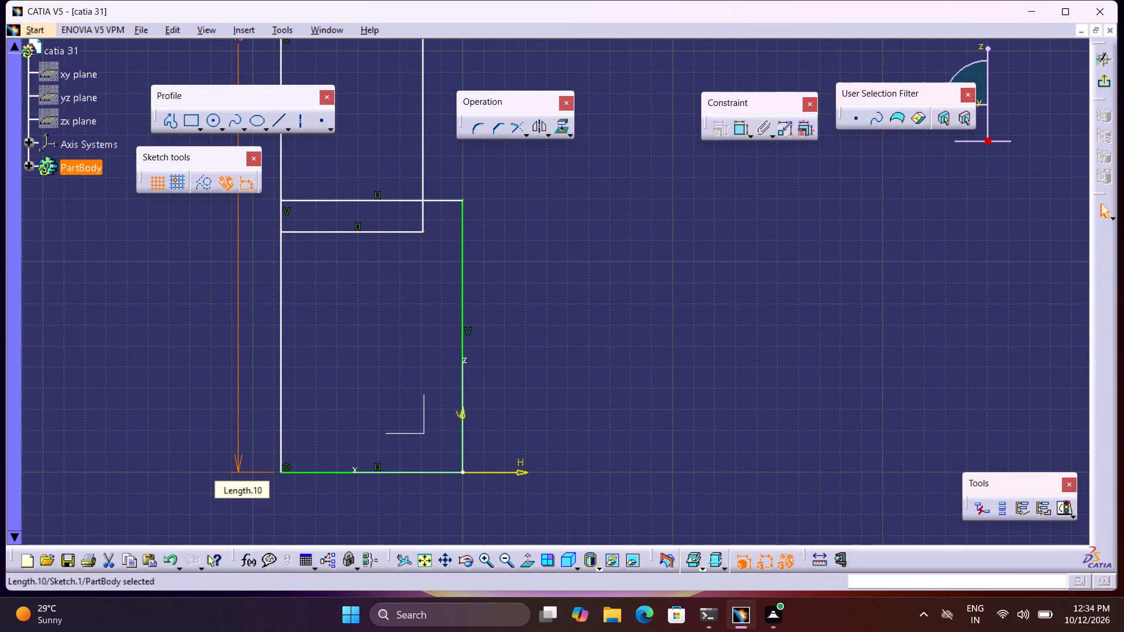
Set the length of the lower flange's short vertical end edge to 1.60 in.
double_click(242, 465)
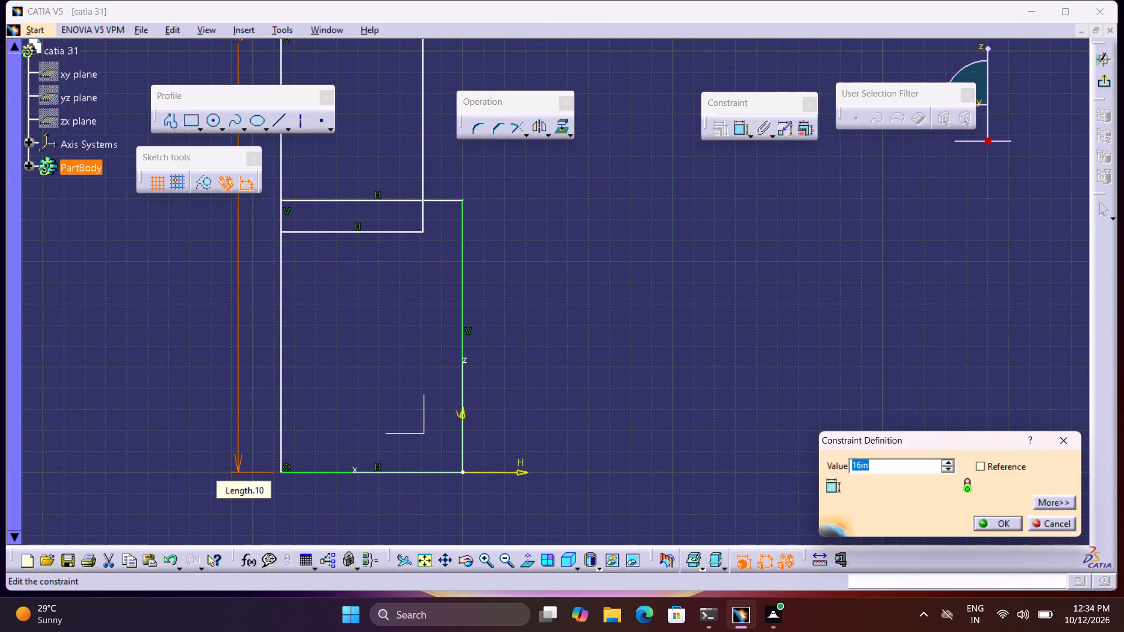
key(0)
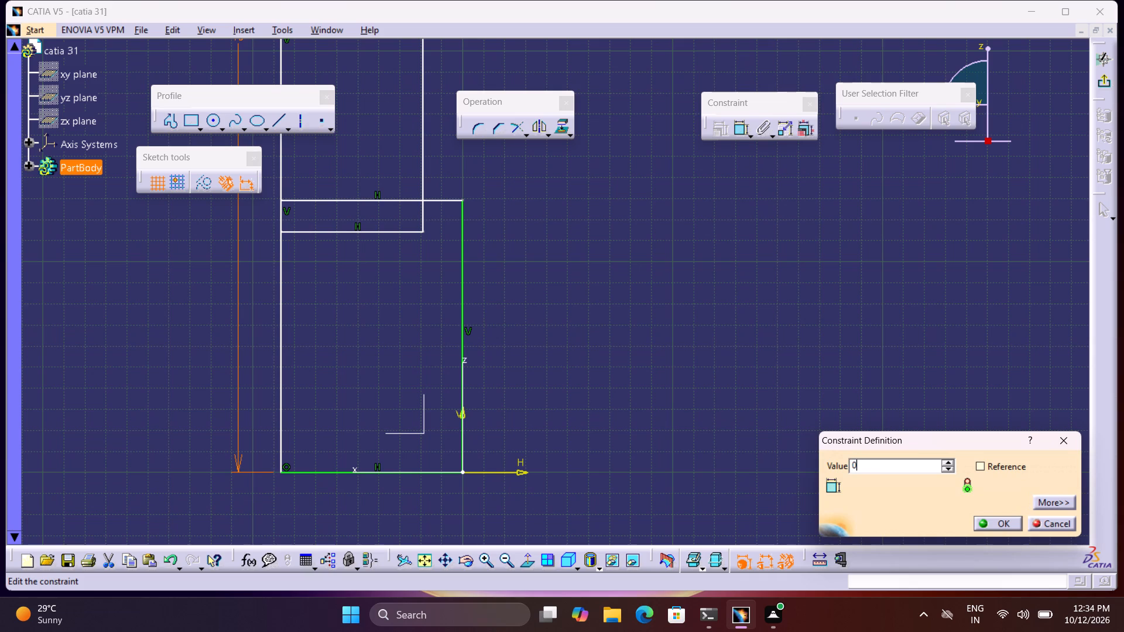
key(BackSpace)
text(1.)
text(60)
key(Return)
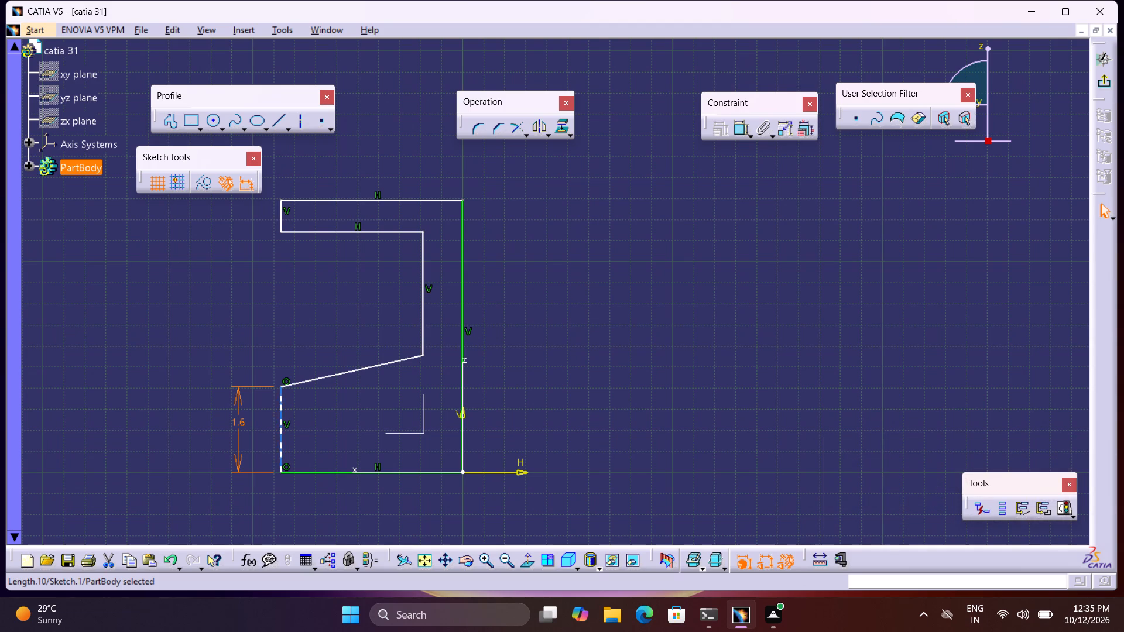
Set the length of the lower flange's short vertical end edge to 0.16 in.
double_click(237, 432)
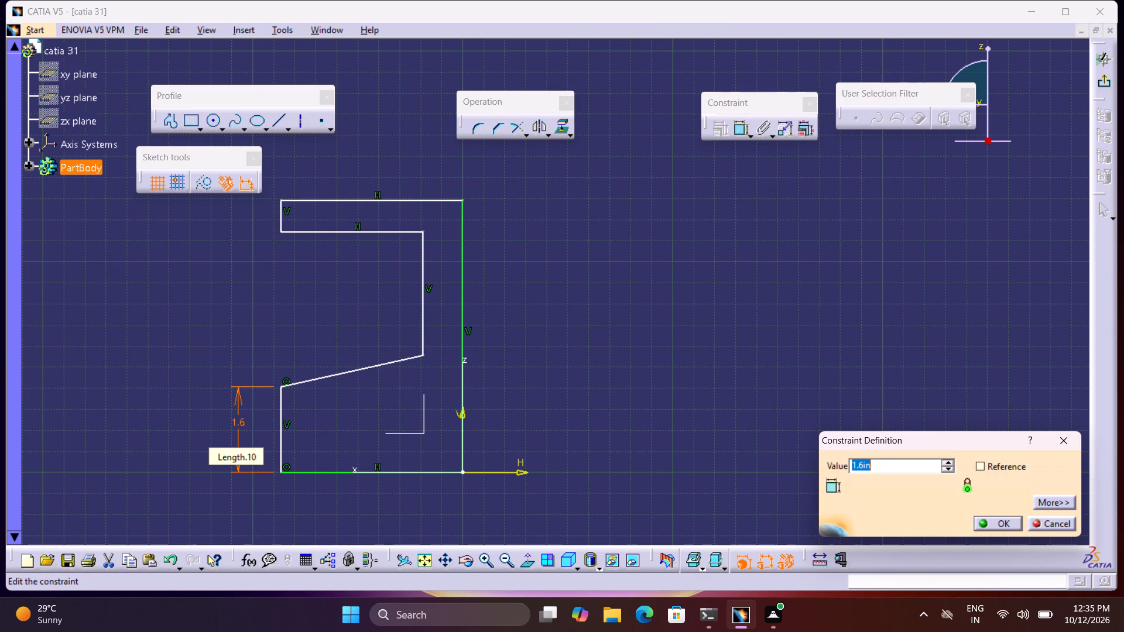
key(0)
text(..)
text(16)
key(Return)
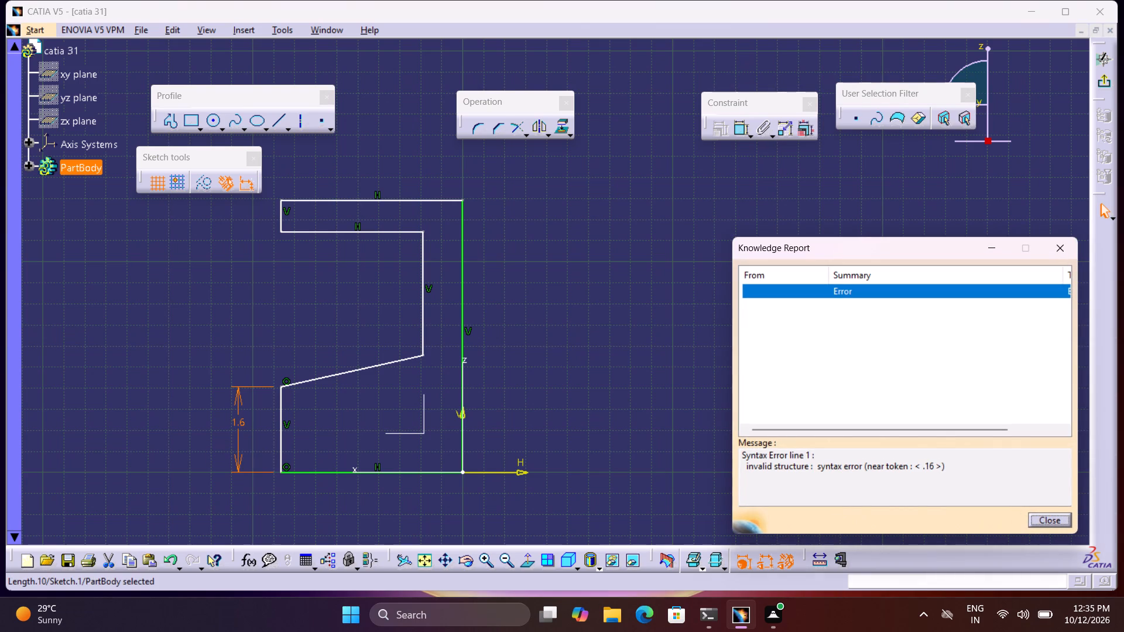
click(1052, 519)
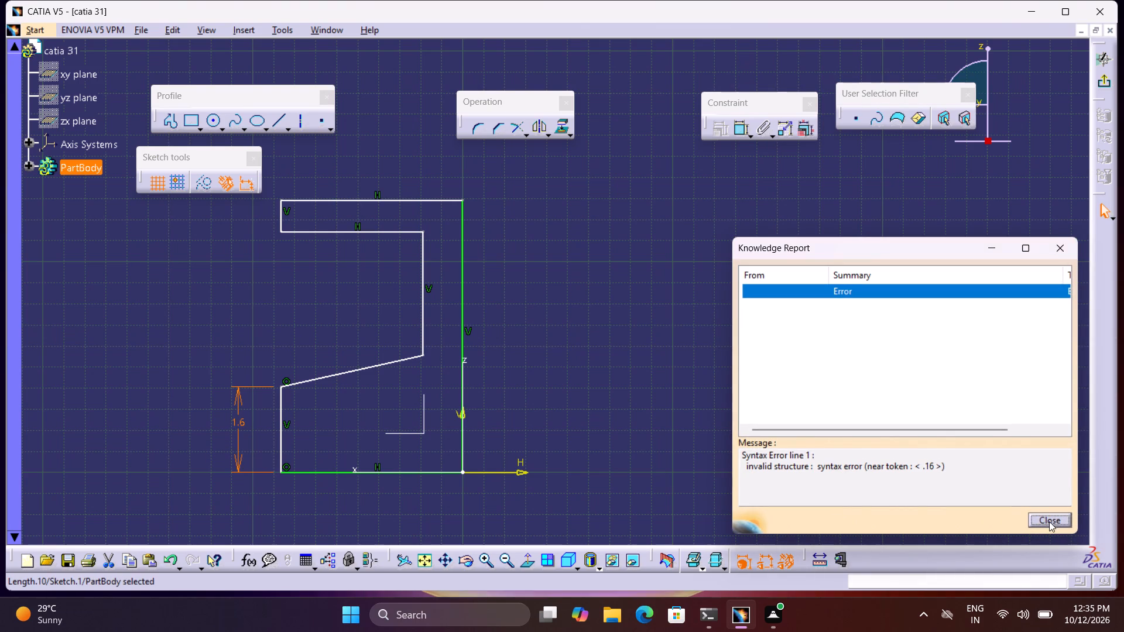
double_click(248, 471)
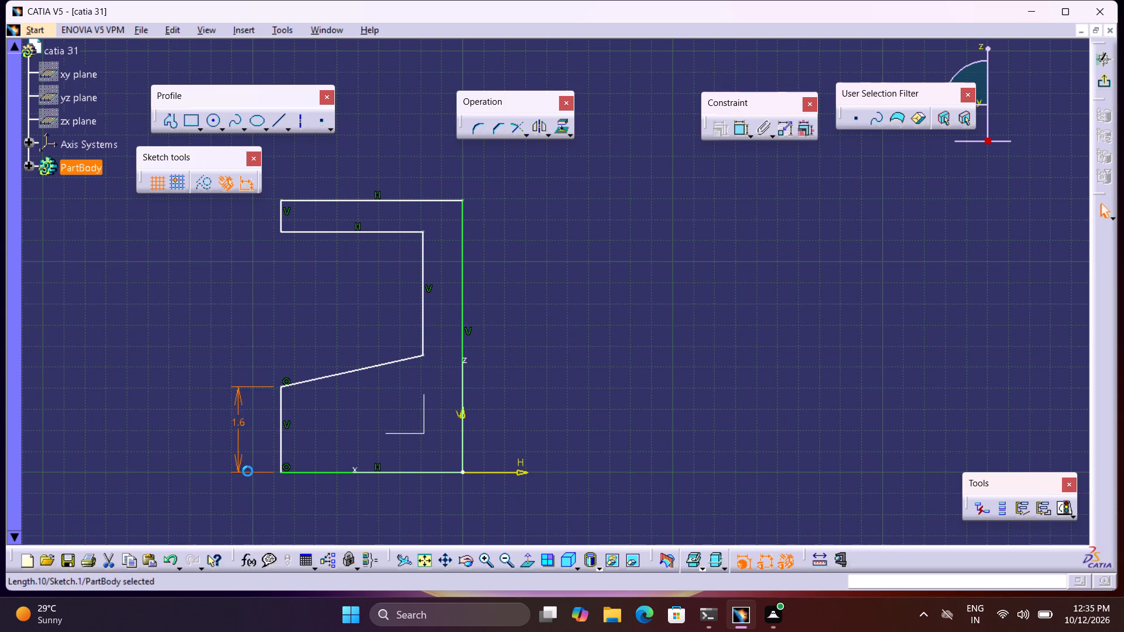
double_click(245, 470)
text(0.1)
key(6)
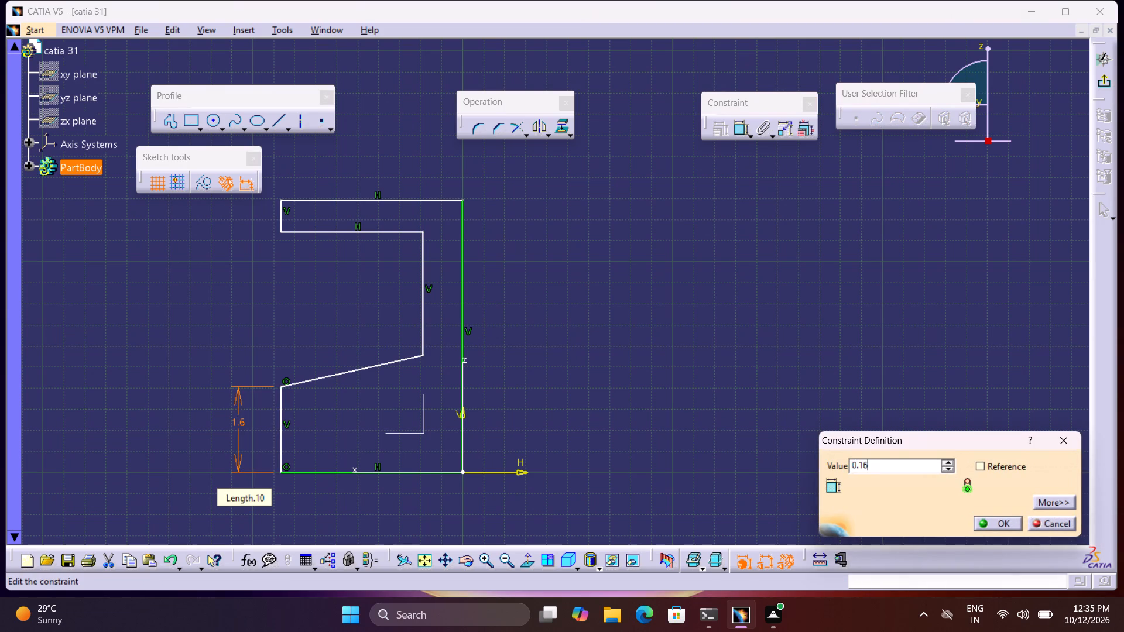
key(Return)
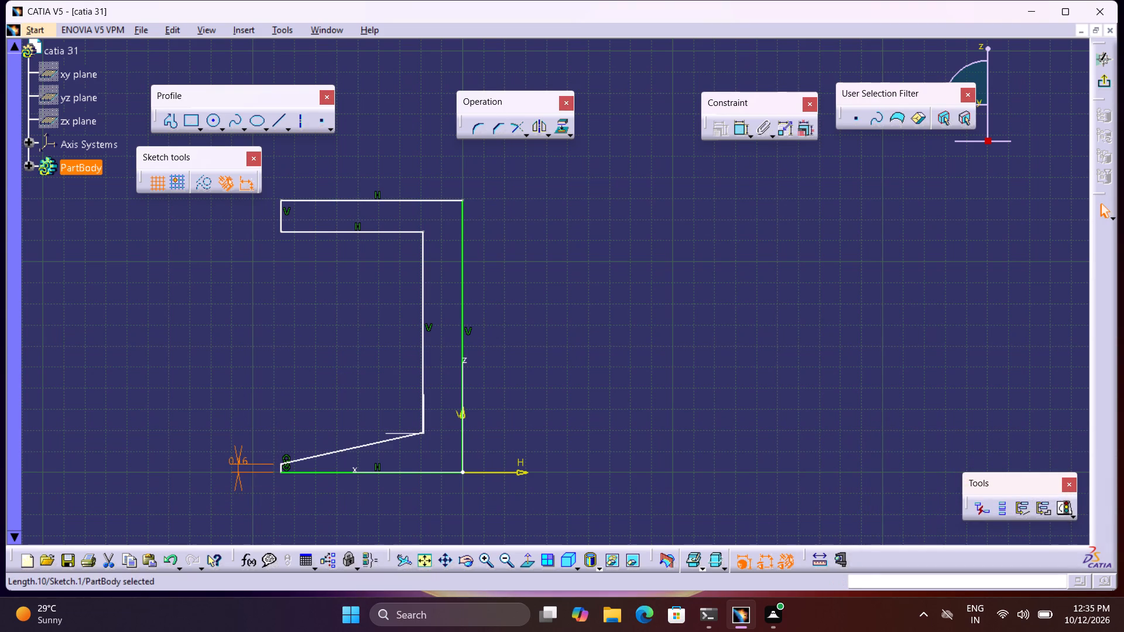
Dimension the outer vertical web line on the V axis and set its length to 2.80 in.
double_click(739, 125)
click(462, 219)
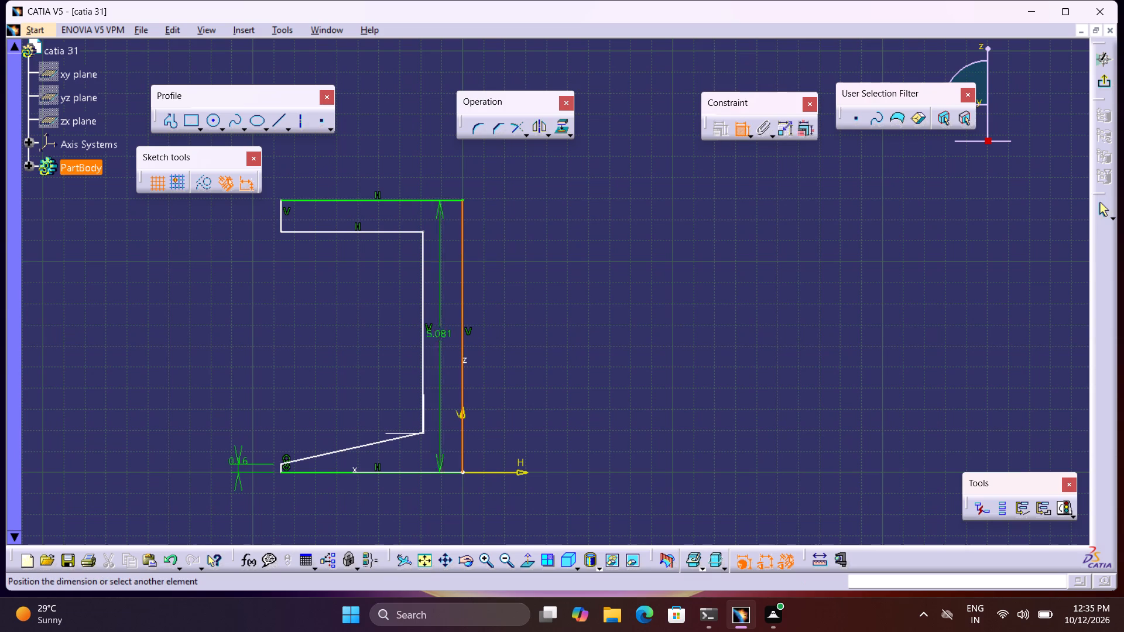
click(593, 294)
double_click(592, 286)
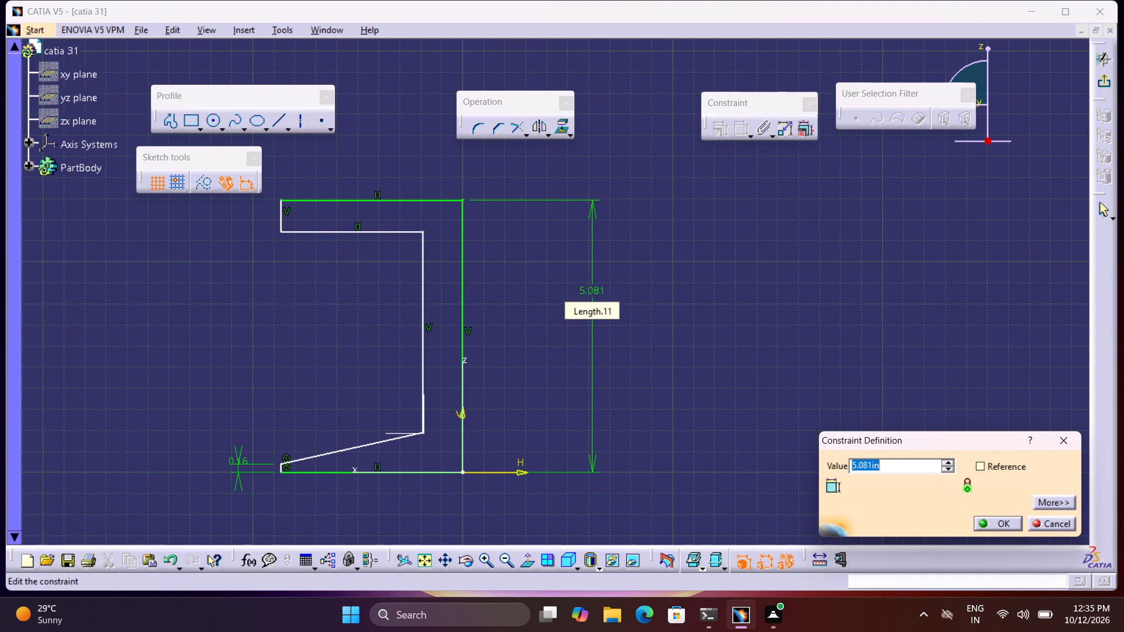
key(2)
key(period)
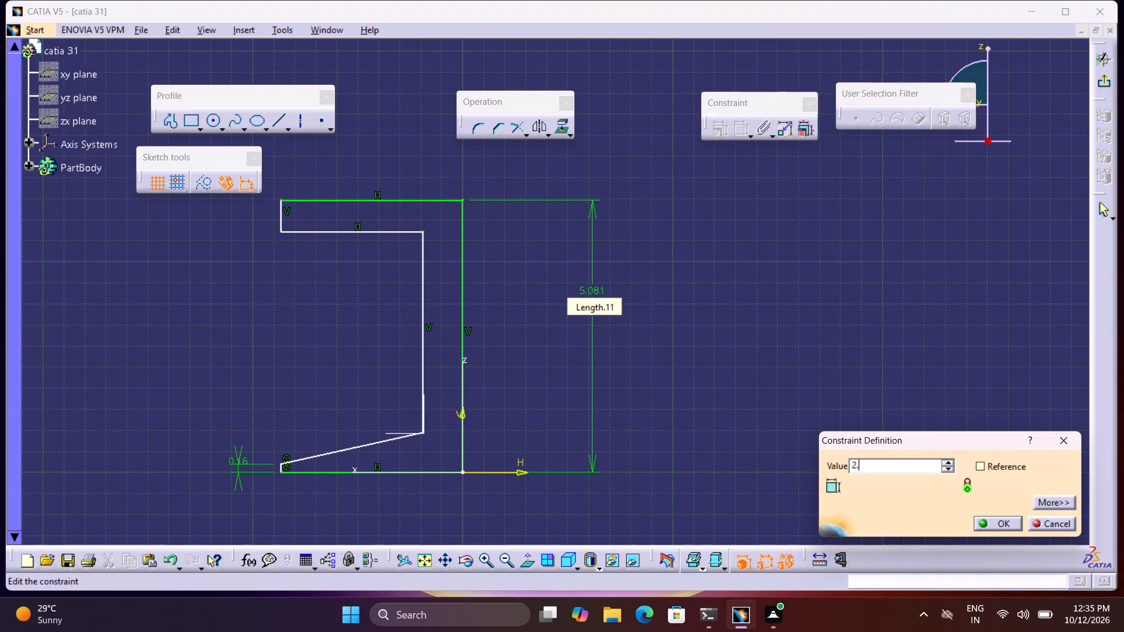
key(8)
key(0)
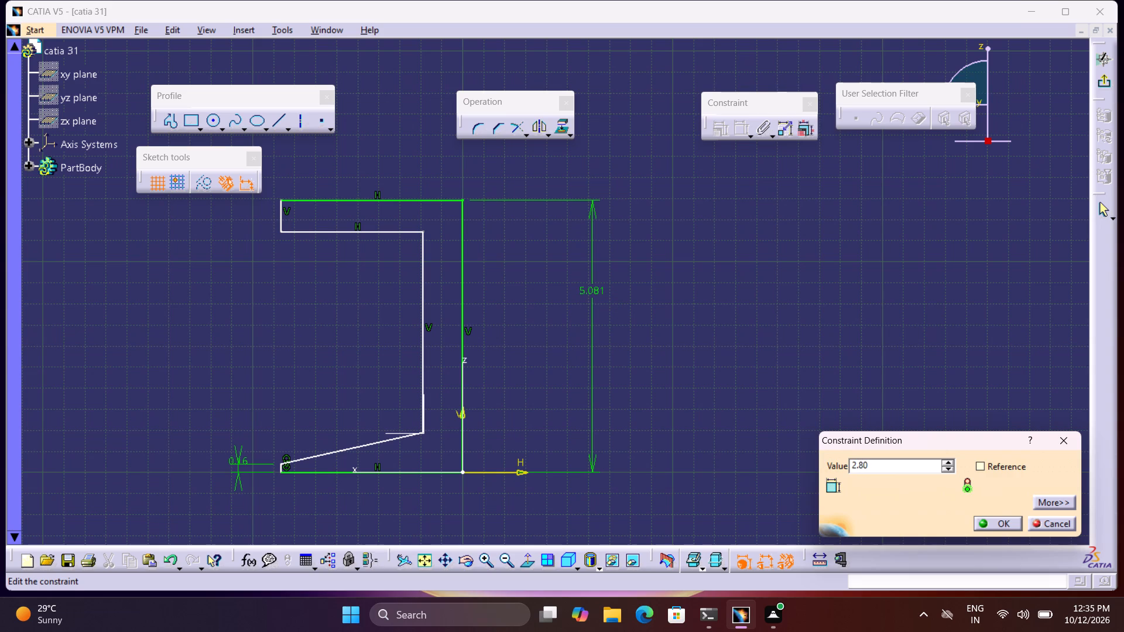
key(Return)
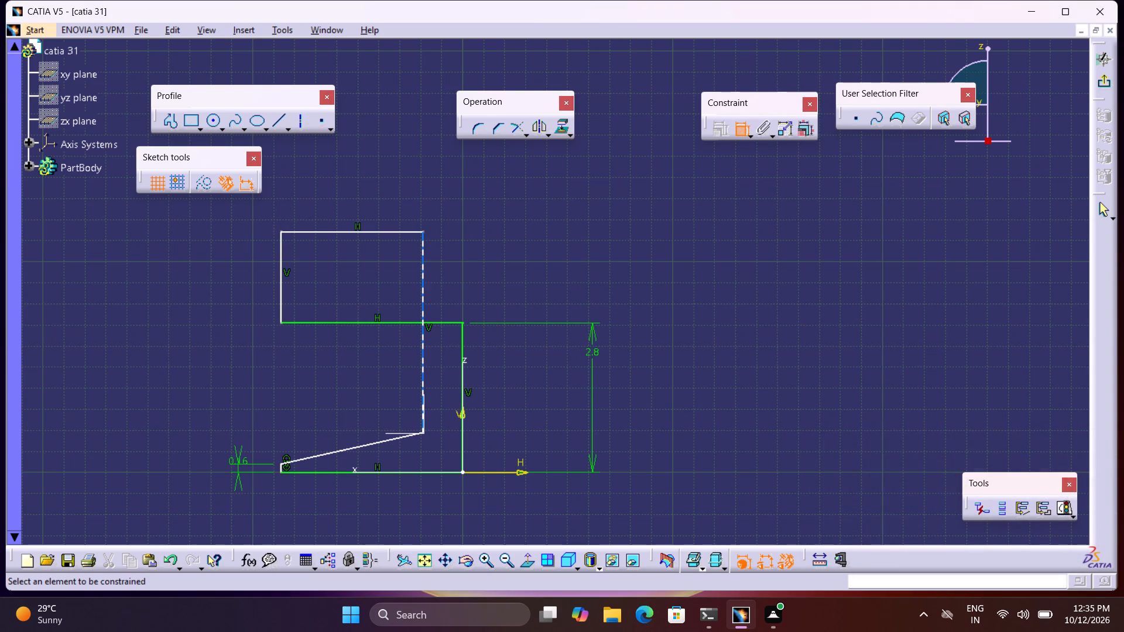
Move the top flange's underside line down below the top line so the profile regains its channel shape.
drag(397, 238, 400, 270)
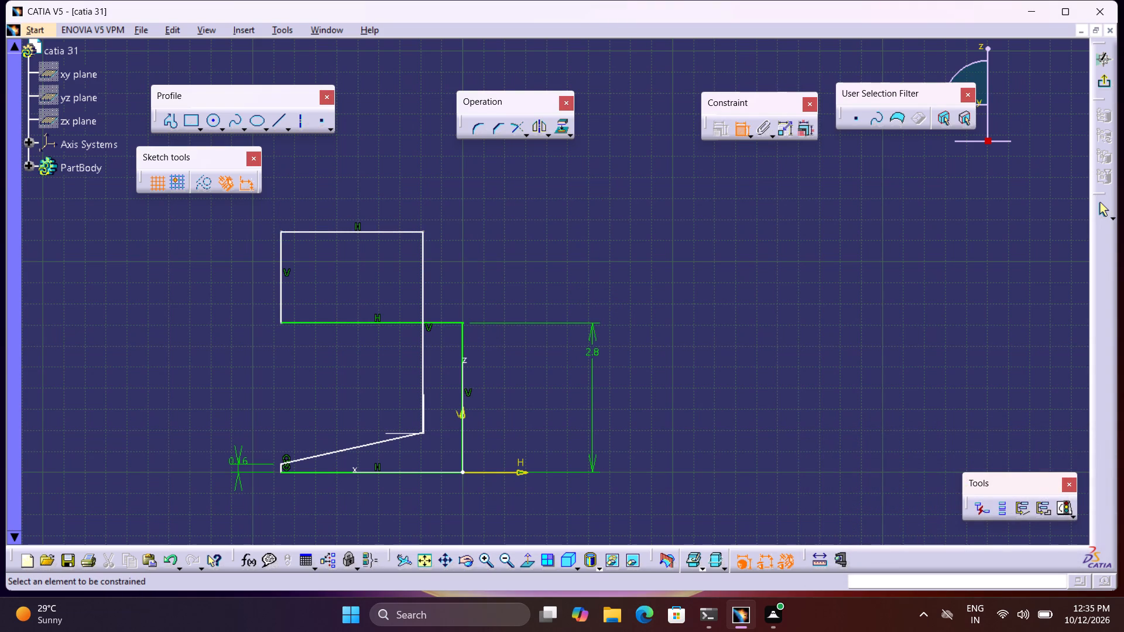
click(743, 122)
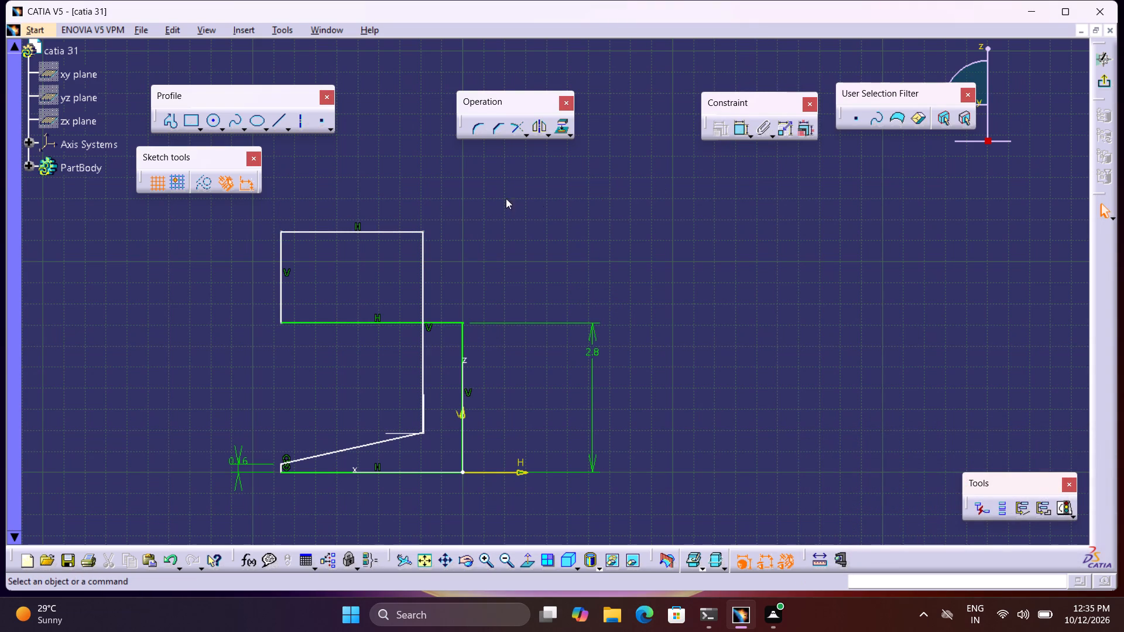
drag(403, 233, 397, 358)
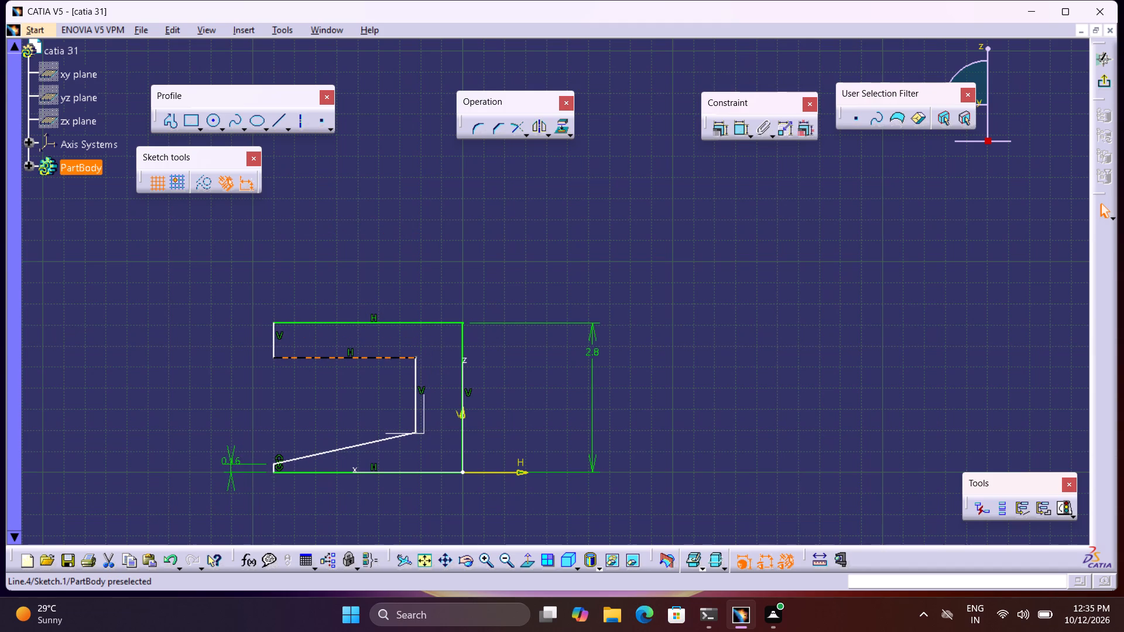
drag(397, 358, 397, 360)
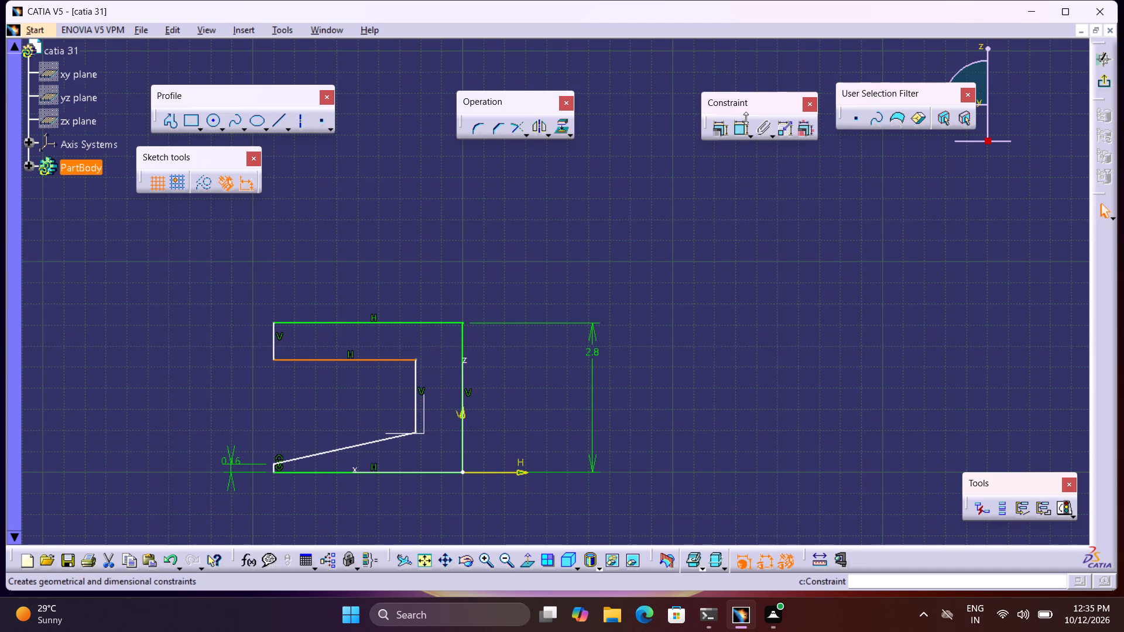
click(746, 176)
Dimension the horizontal base line of the profile and set its length to 1.60 in.
click(739, 136)
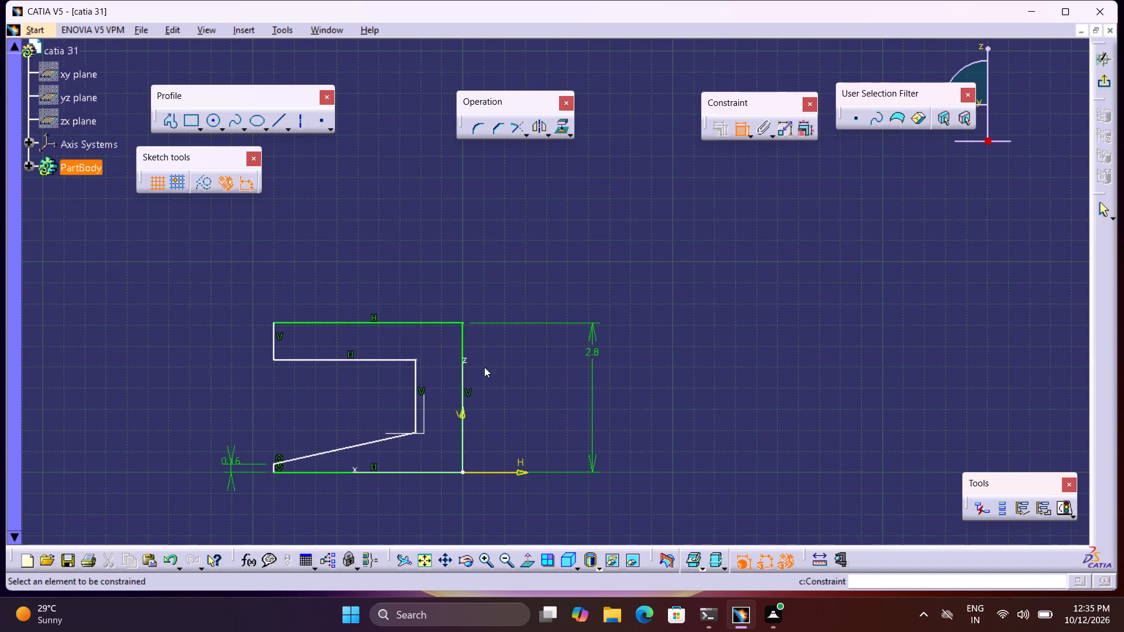
click(335, 477)
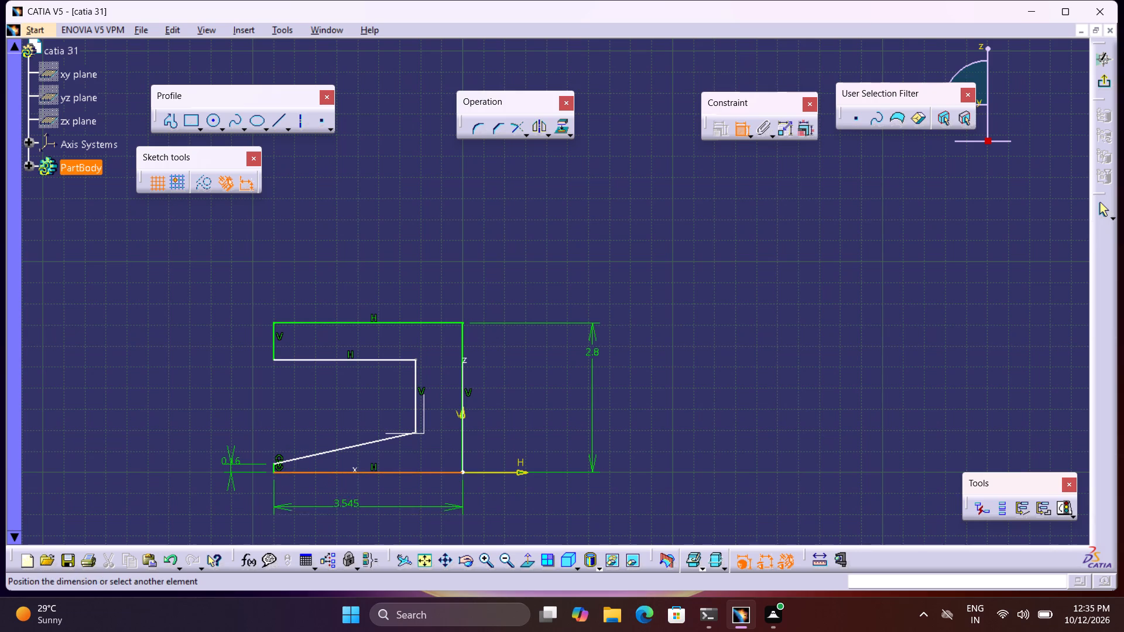
click(371, 517)
double_click(376, 516)
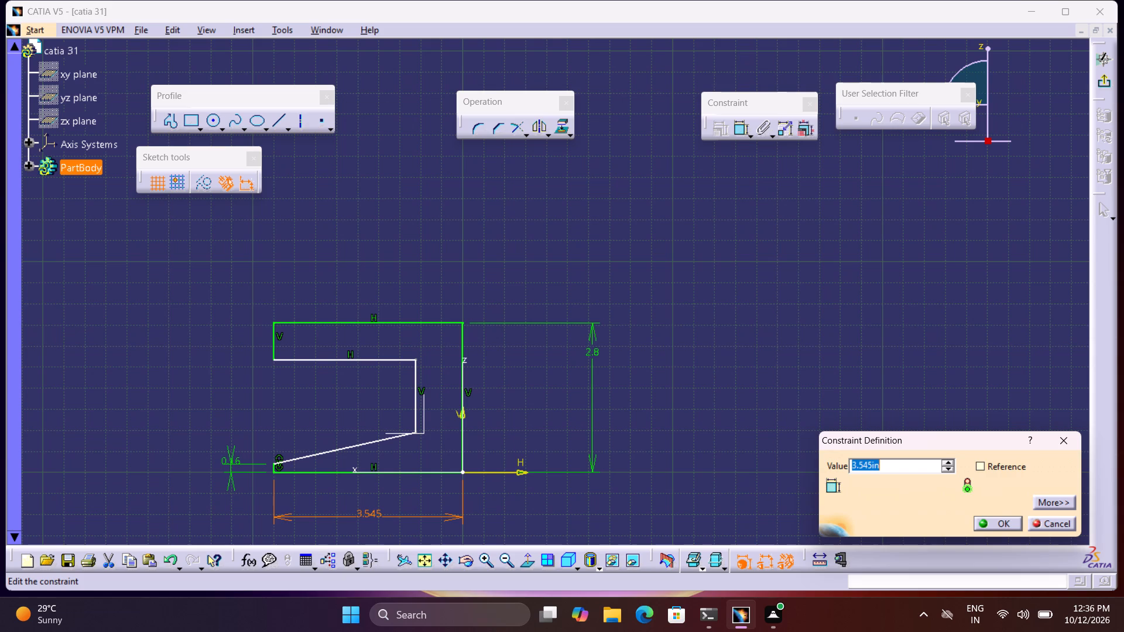
text(1.60)
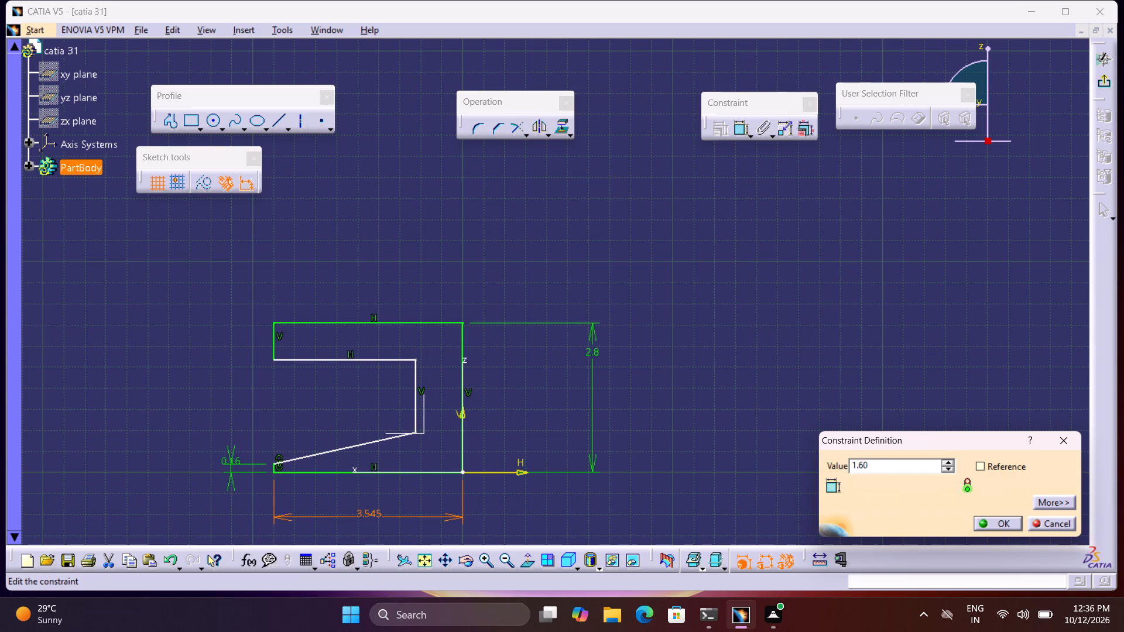
key(Return)
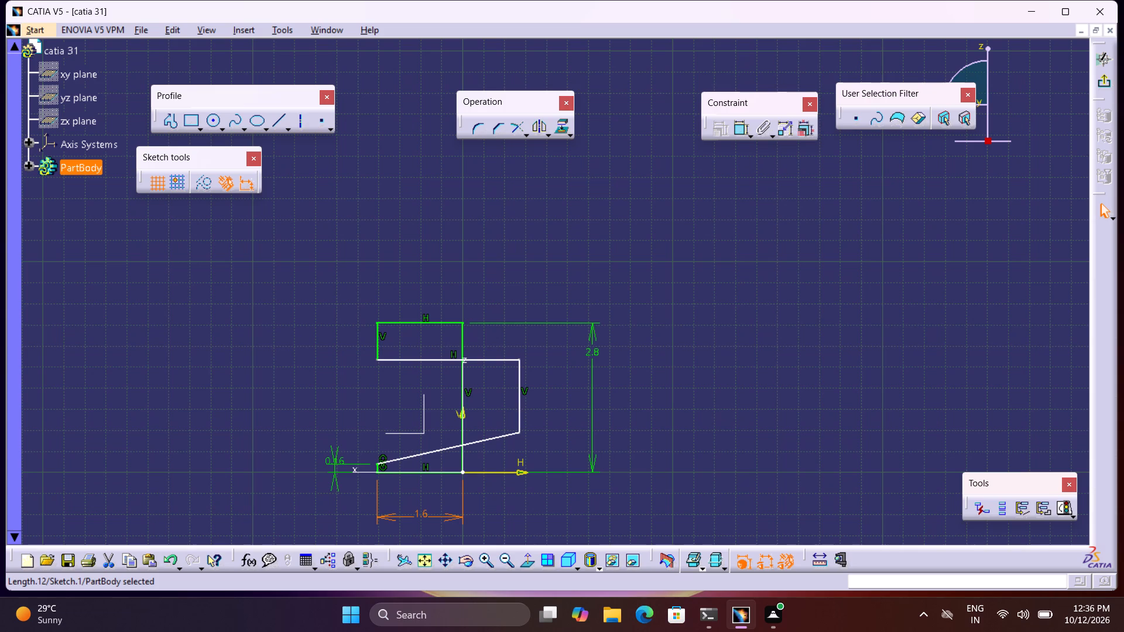
Move the inner web line back inside the profile, about 0.39 in from the outer web line, and shift it slightly down.
drag(520, 413, 519, 413)
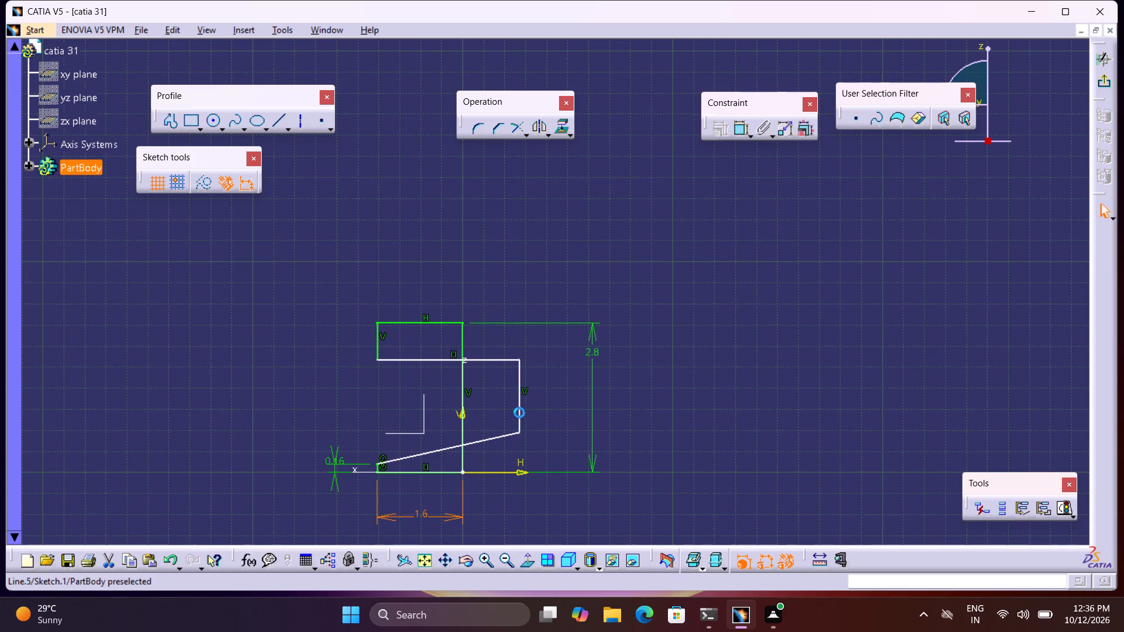
drag(519, 413, 441, 423)
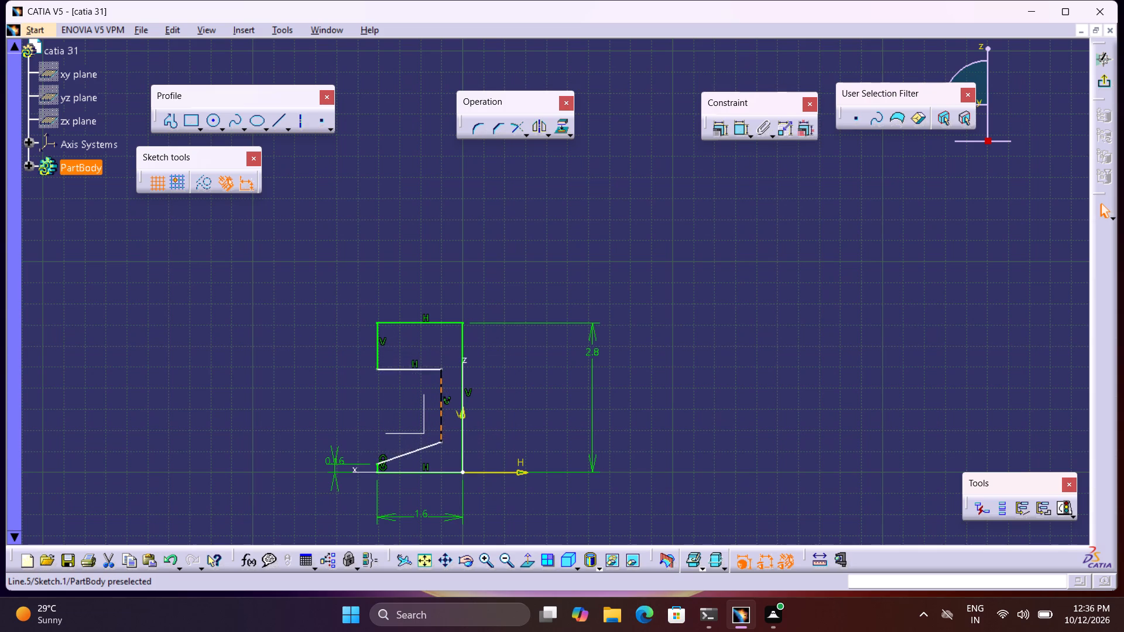
drag(441, 423, 443, 433)
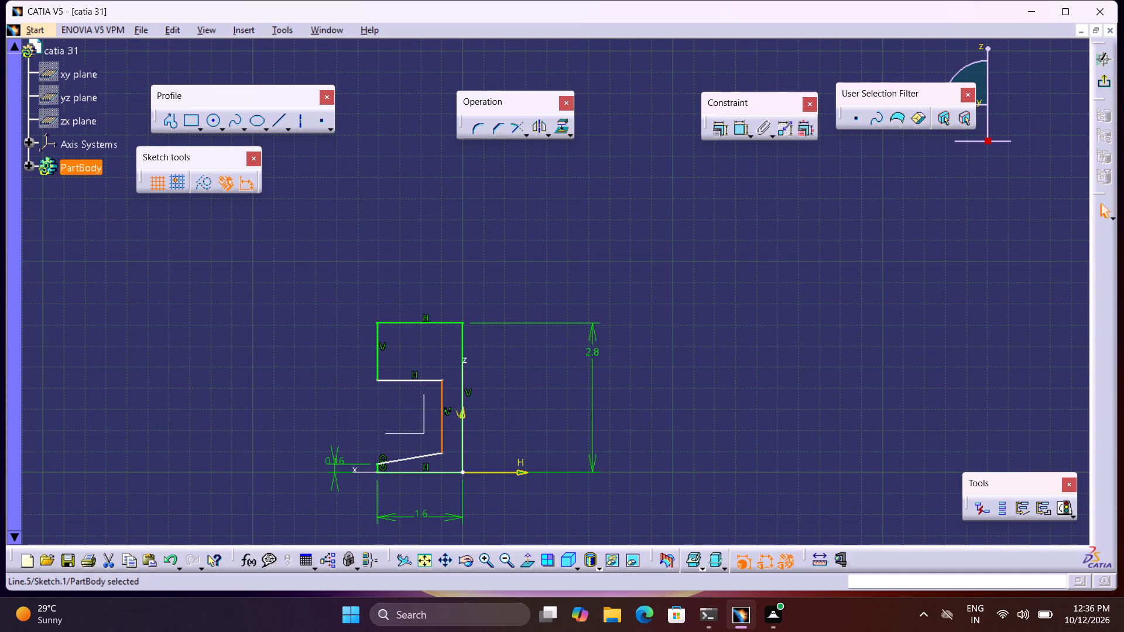
Dimension the distance between the inner and outer web lines and set the web thickness to 0.44 in.
click(739, 131)
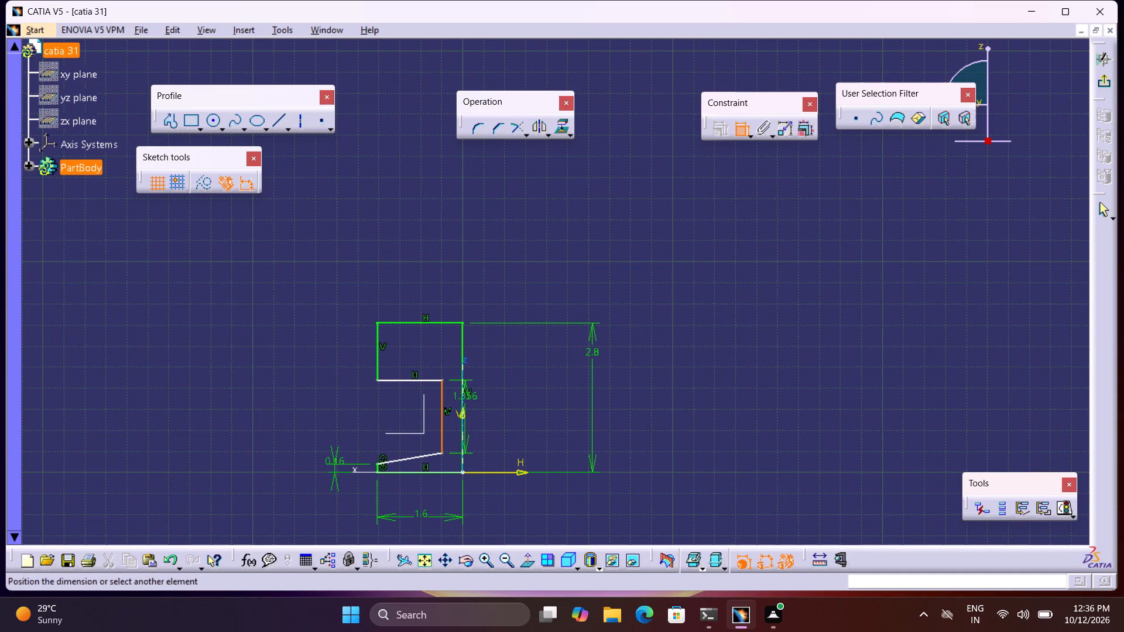
click(462, 399)
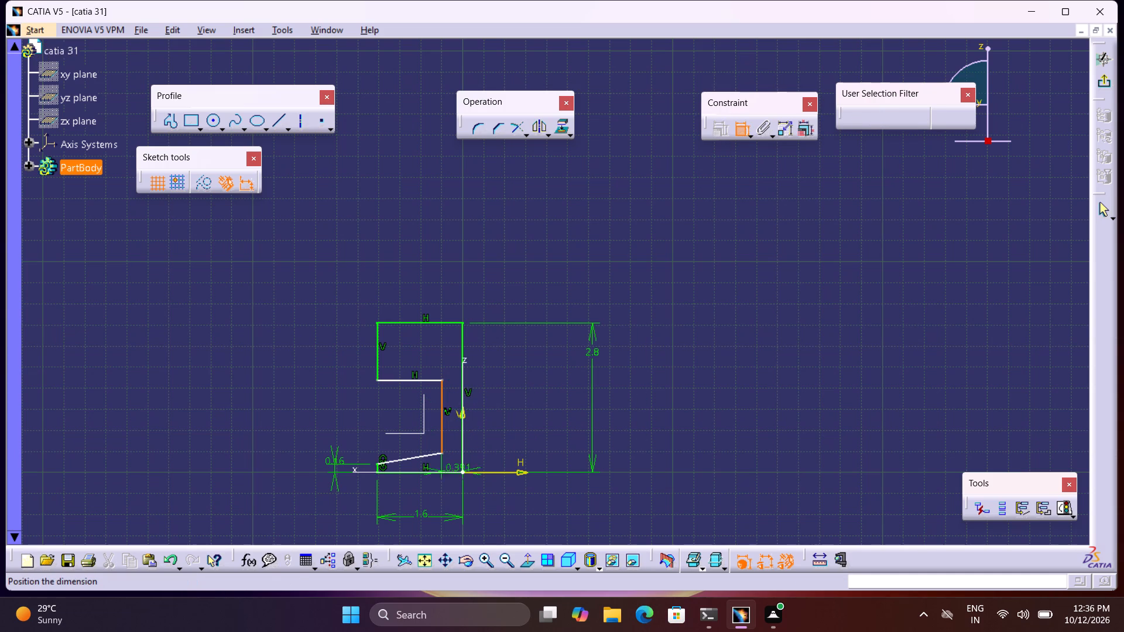
click(460, 504)
double_click(460, 503)
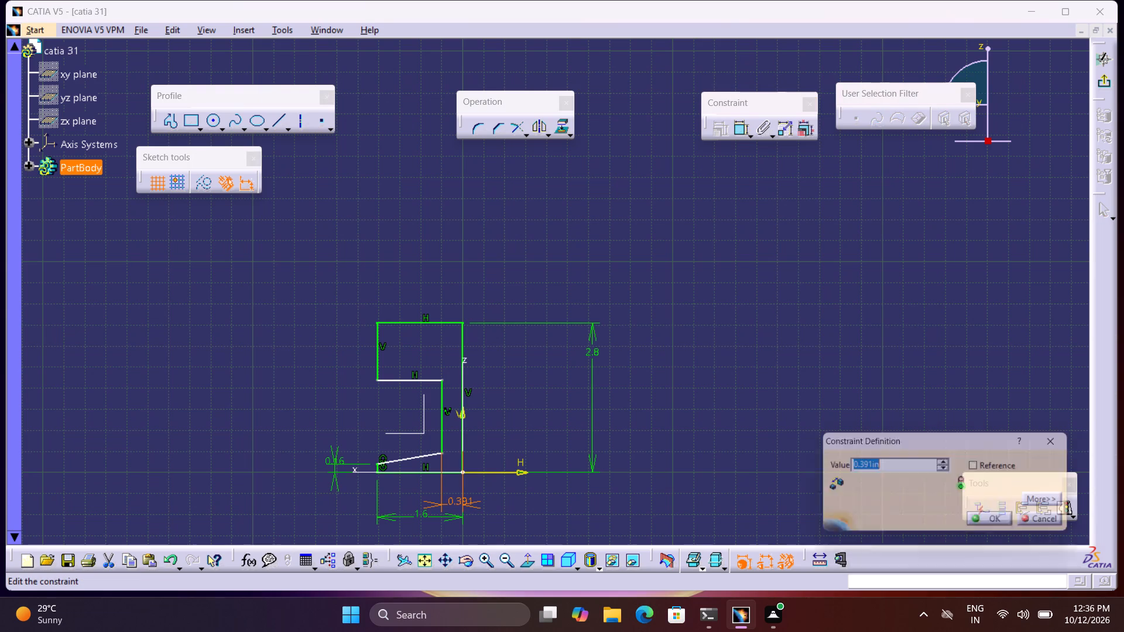
text(.44)
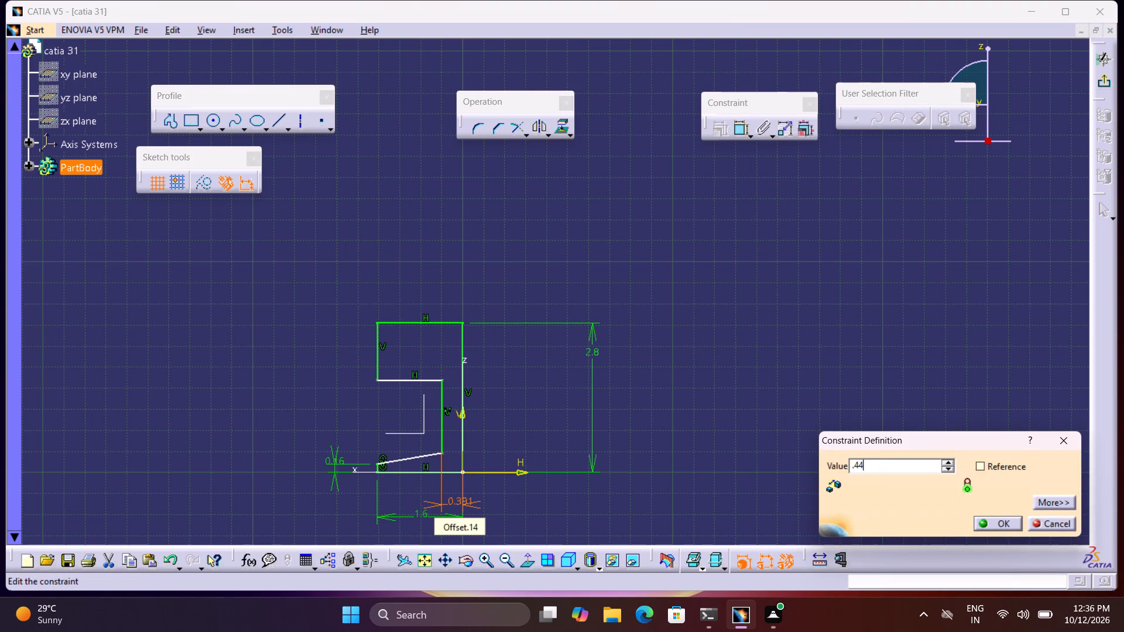
key(Return)
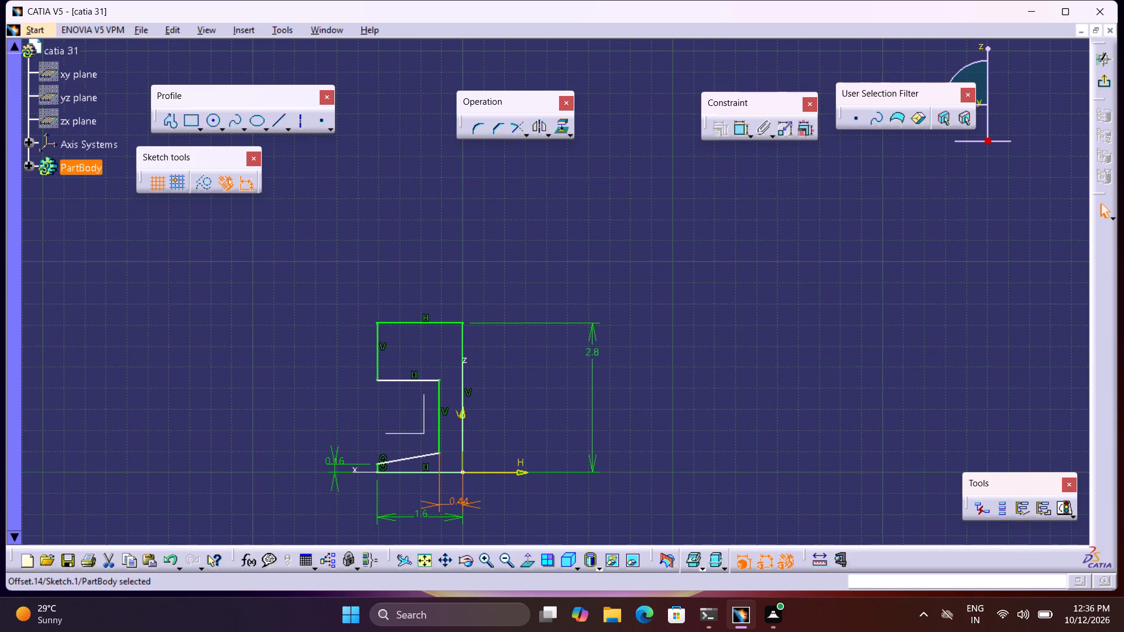
Dimension the top flange's short vertical end edge and set the flange thickness to 0.44 in.
click(740, 138)
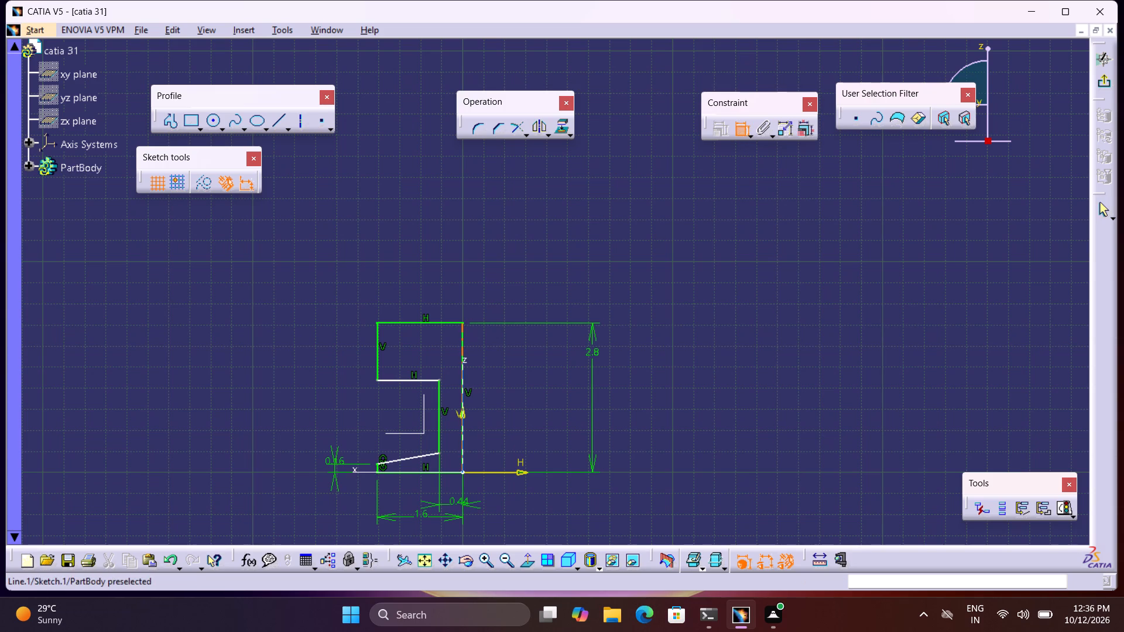
click(375, 349)
click(342, 349)
double_click(347, 349)
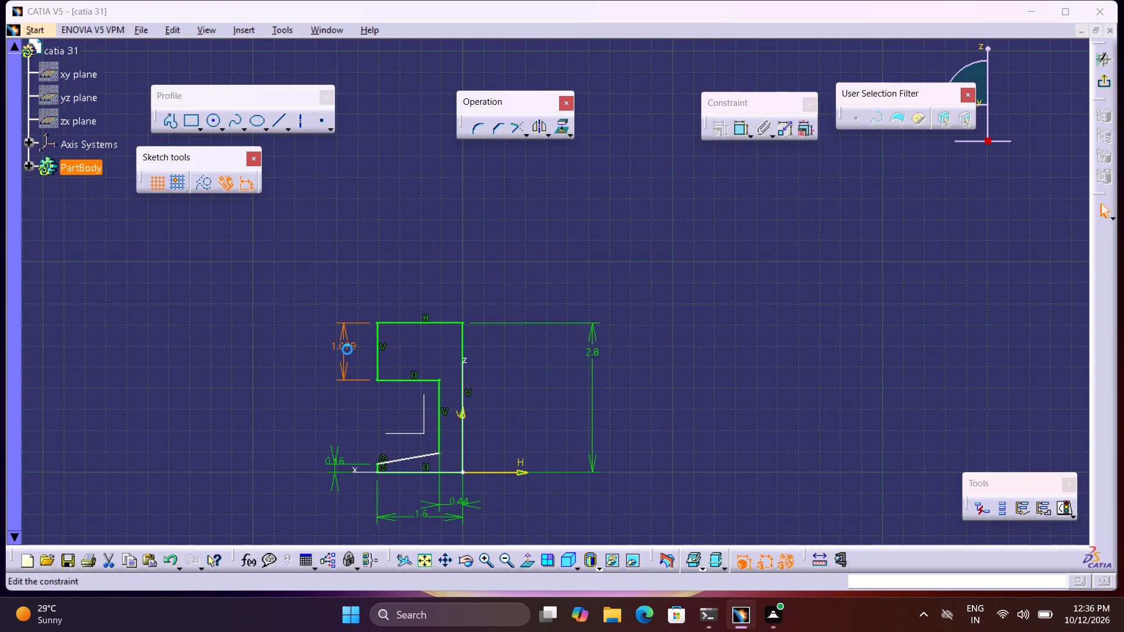
key(period)
text(44)
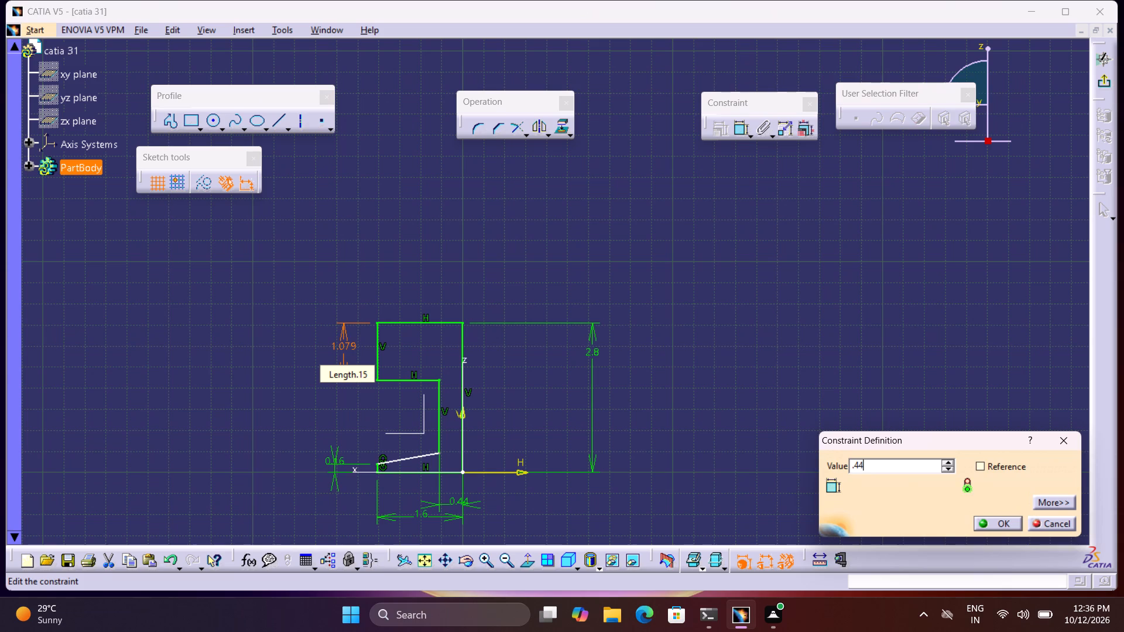
key(Return)
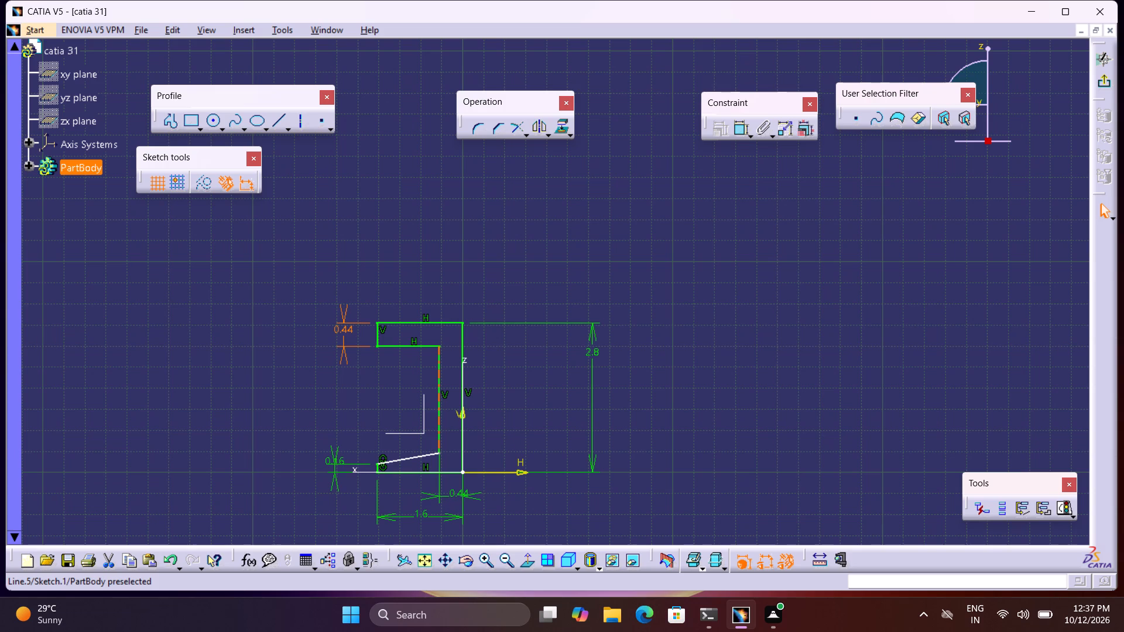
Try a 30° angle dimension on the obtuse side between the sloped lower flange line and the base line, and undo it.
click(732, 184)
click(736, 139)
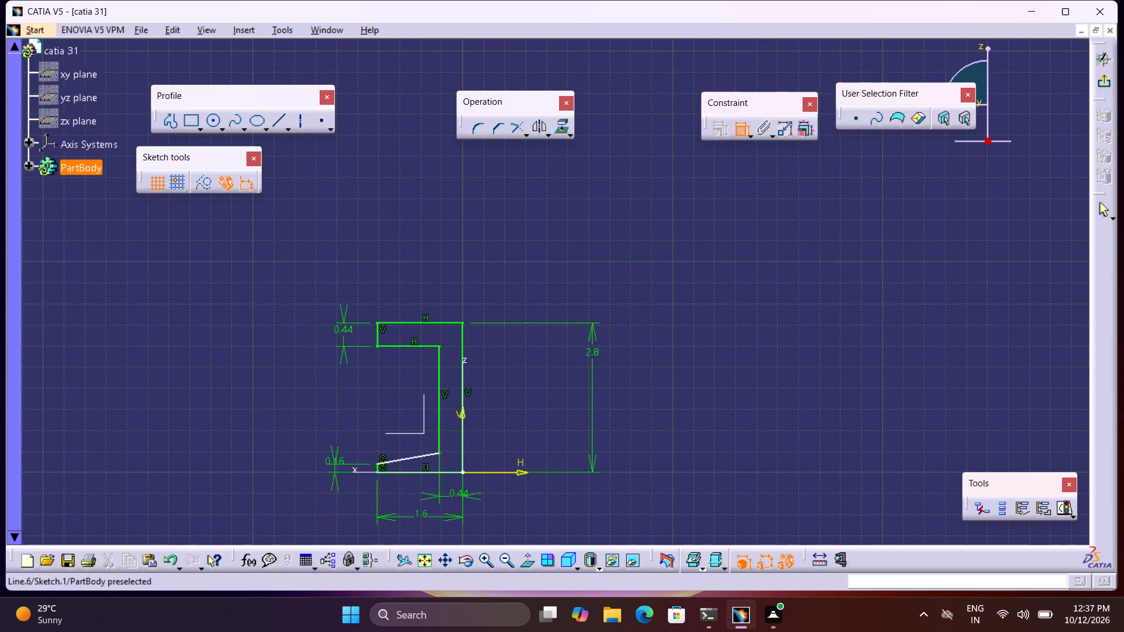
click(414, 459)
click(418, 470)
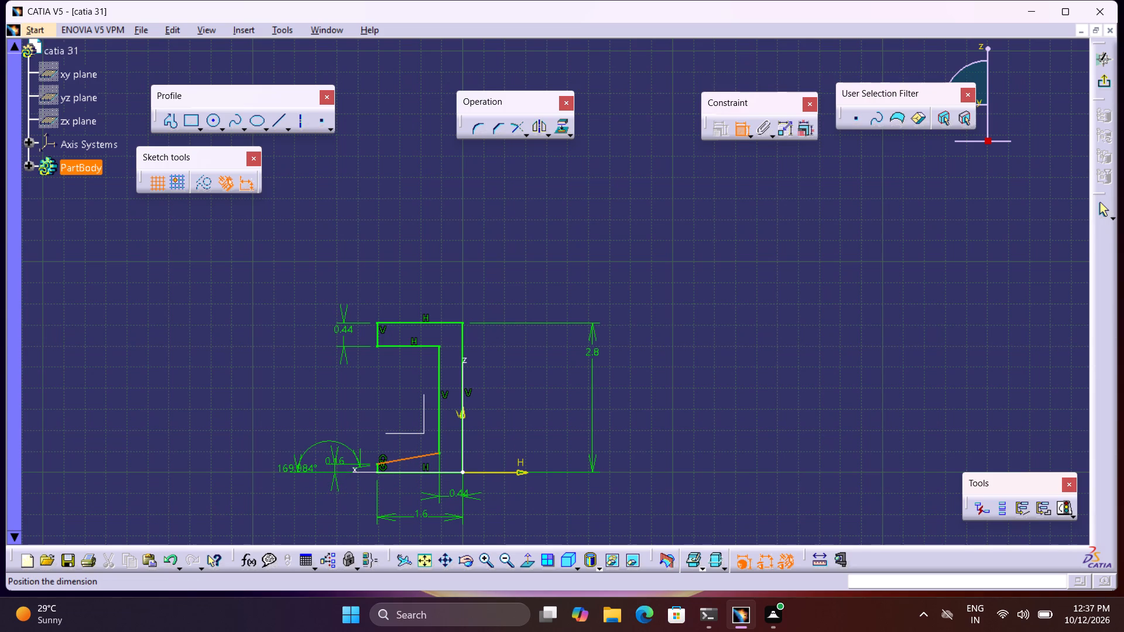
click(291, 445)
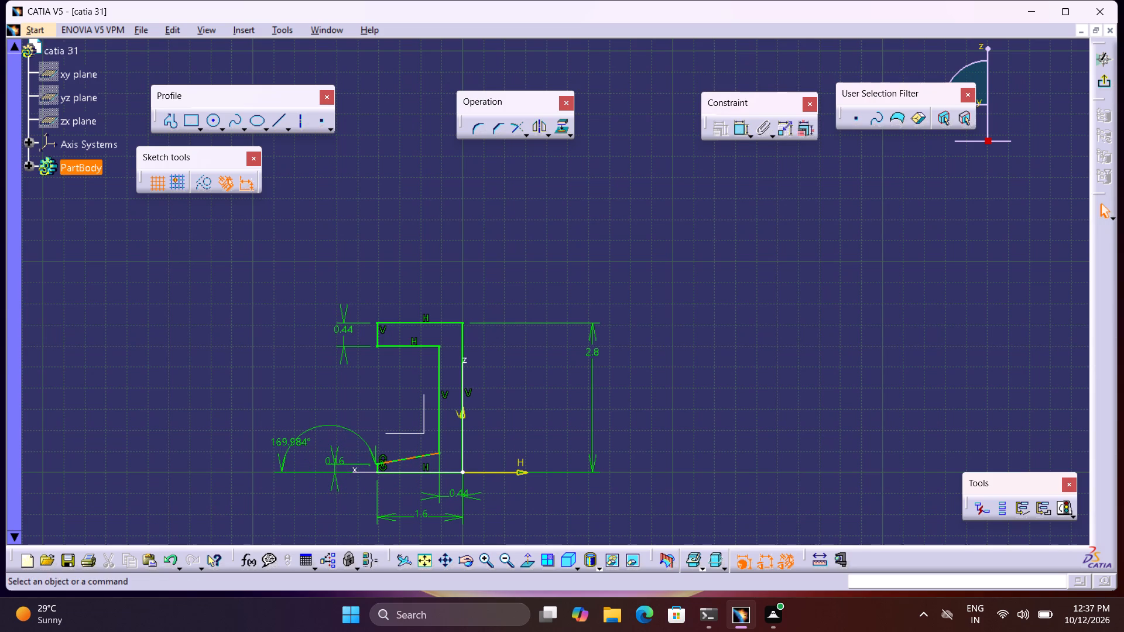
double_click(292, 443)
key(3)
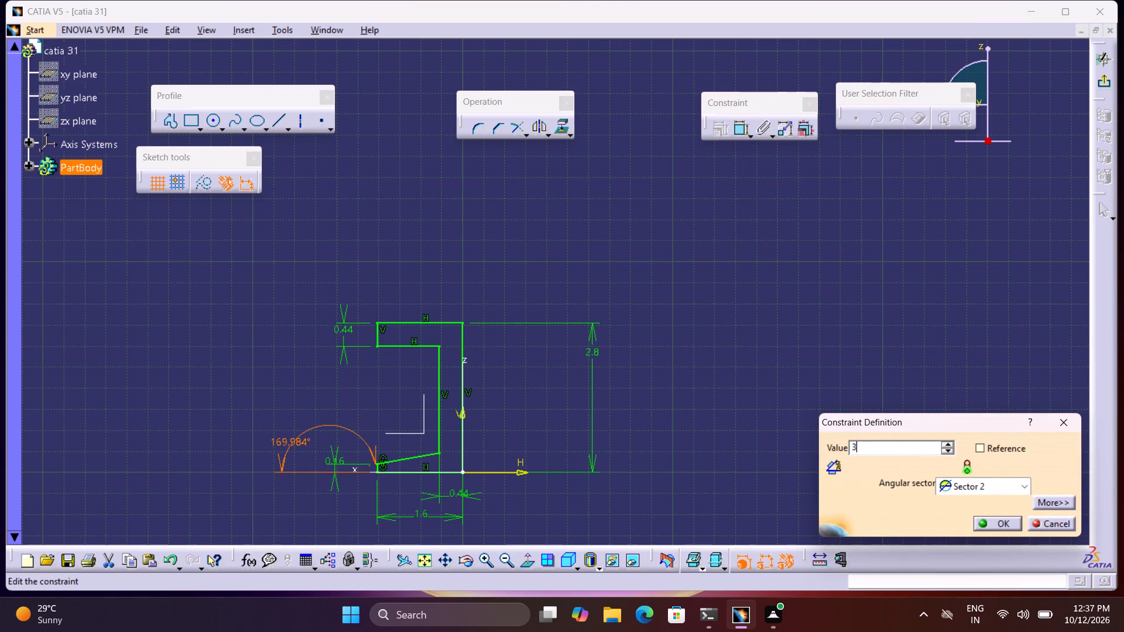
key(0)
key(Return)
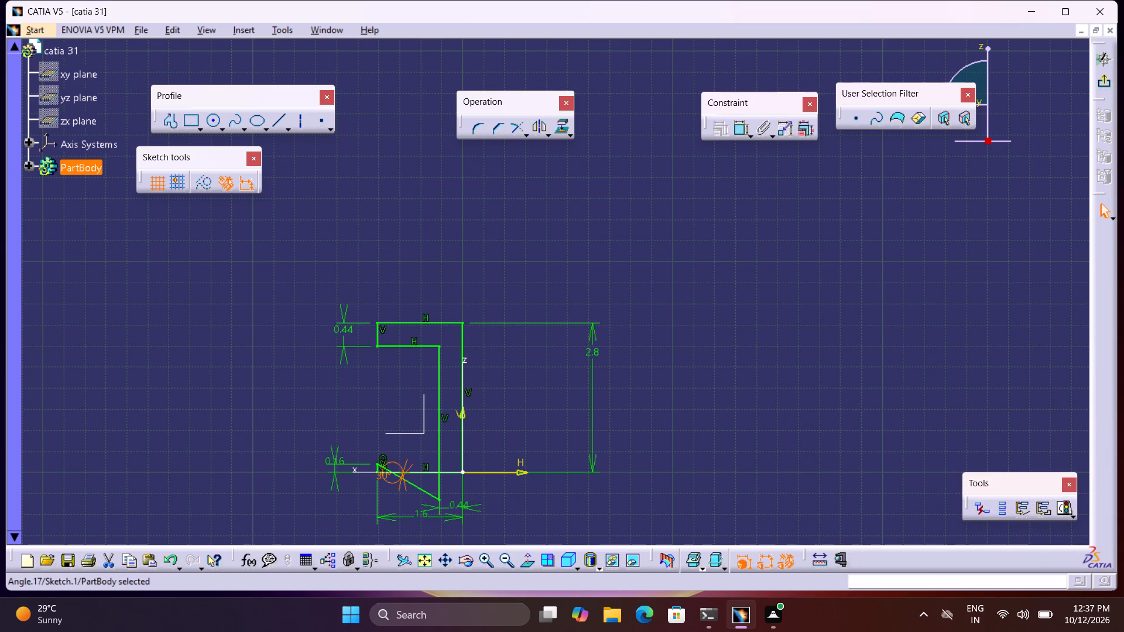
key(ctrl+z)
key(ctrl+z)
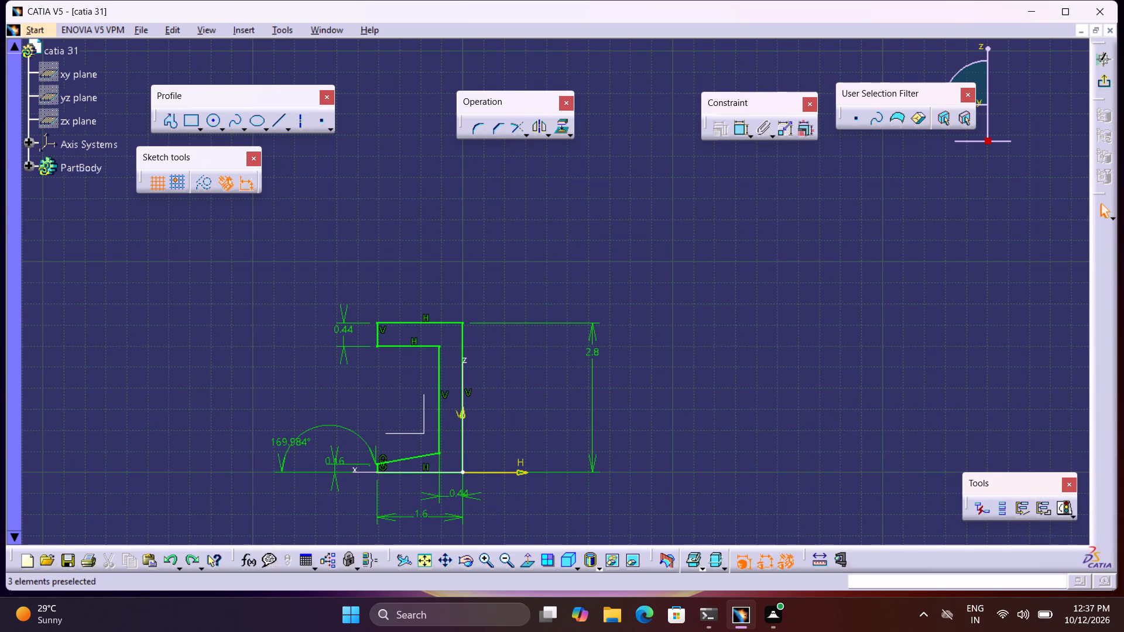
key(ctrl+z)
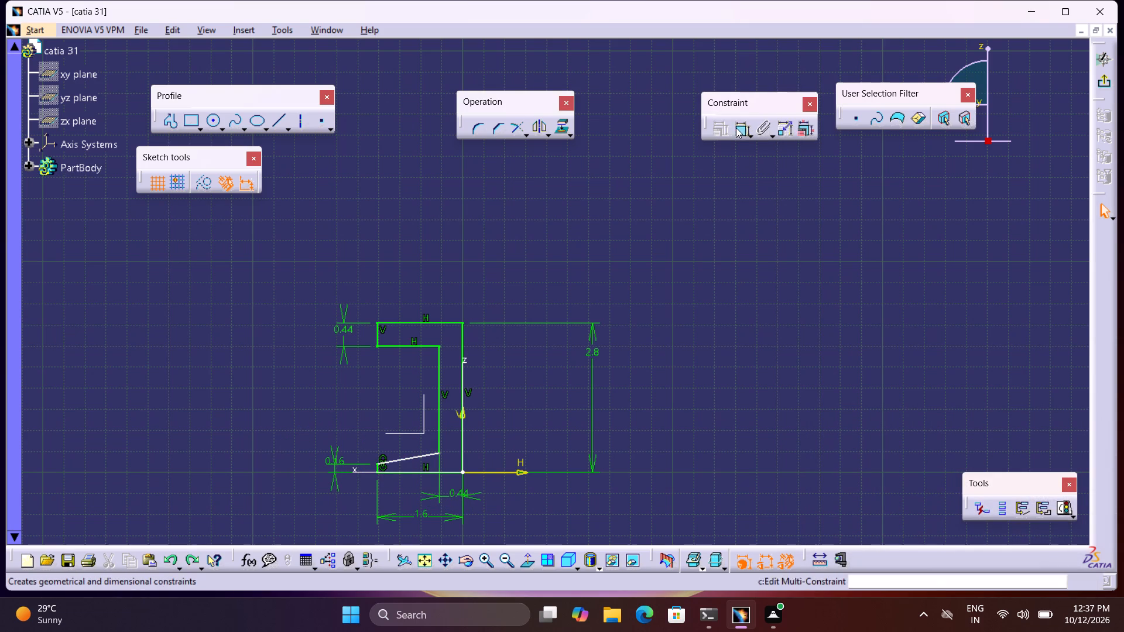
Dimension the acute angle between the sloped lower flange line and the base line and set it to 30°.
click(736, 128)
click(428, 454)
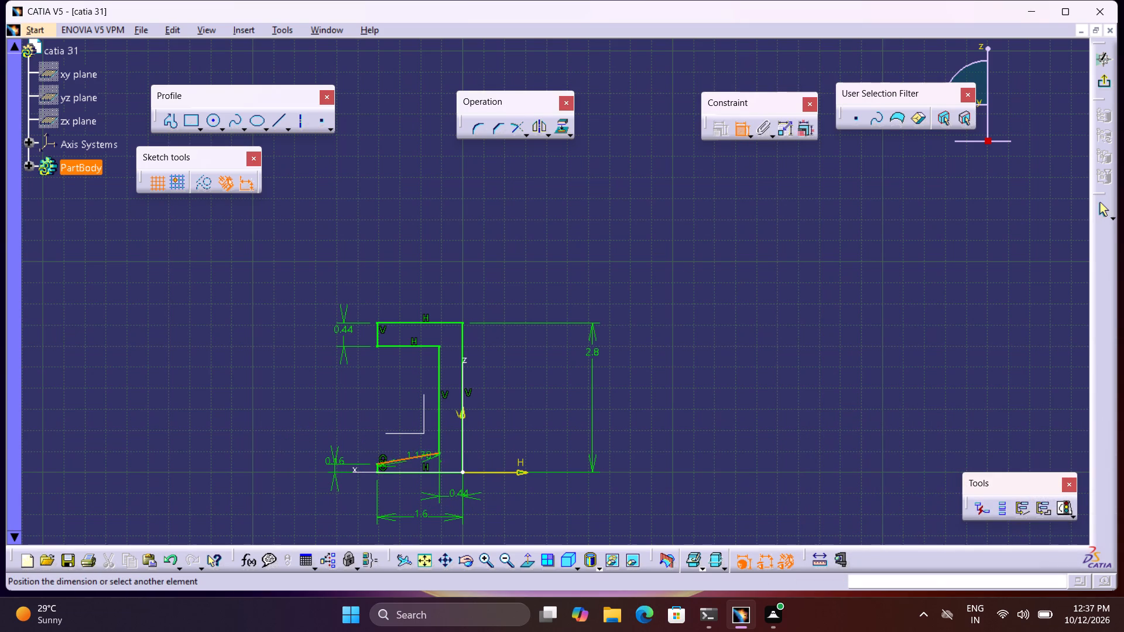
click(418, 472)
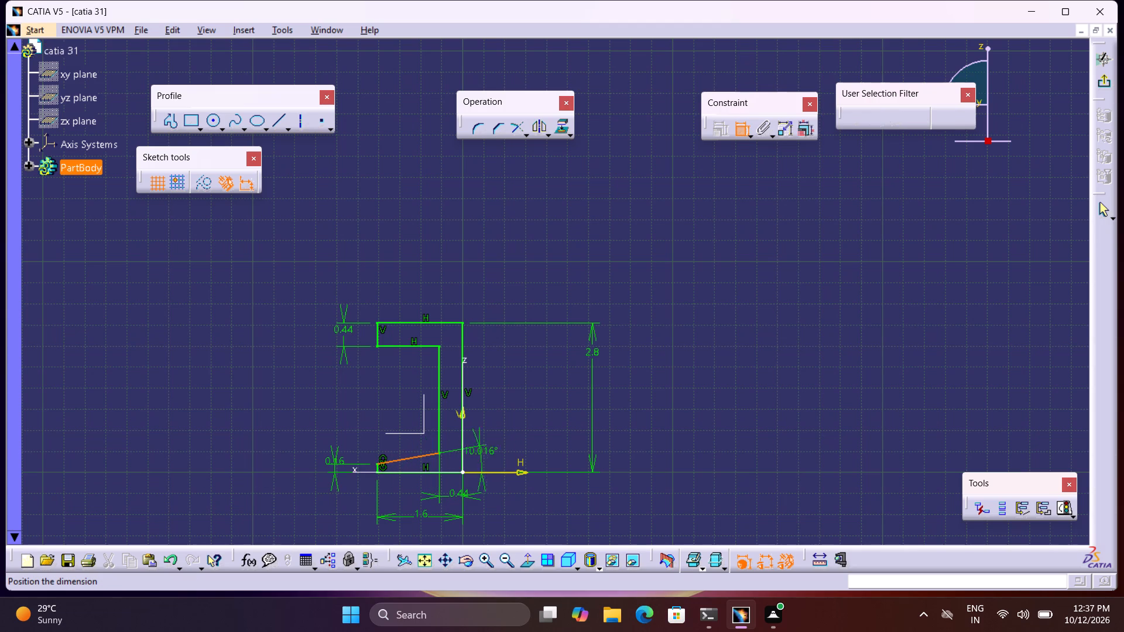
click(675, 439)
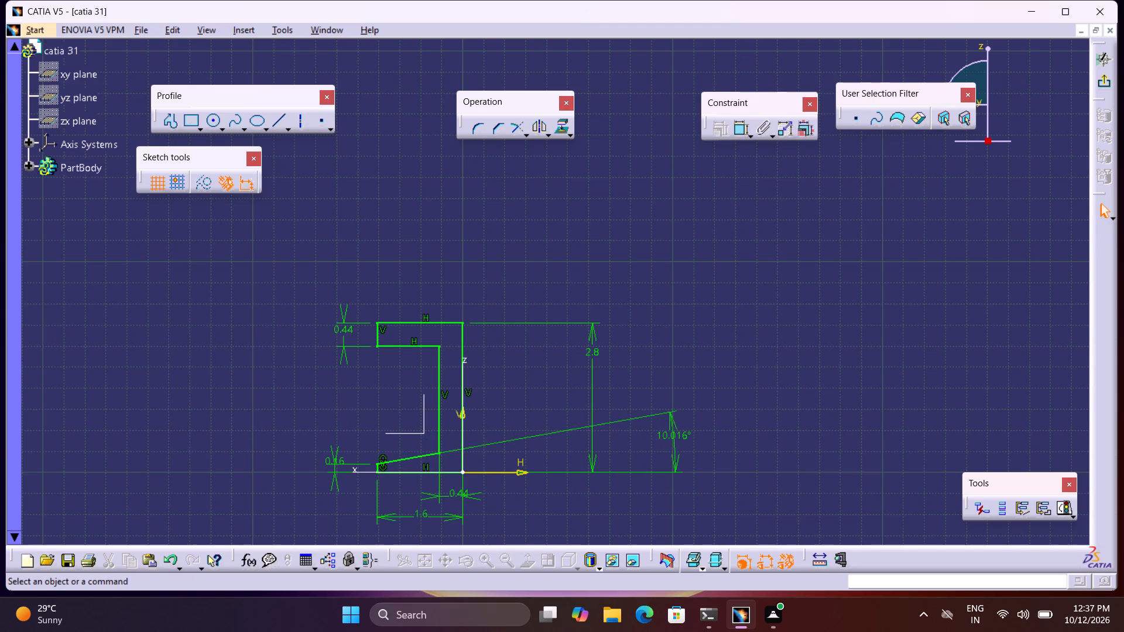
double_click(678, 433)
text(30)
key(Return)
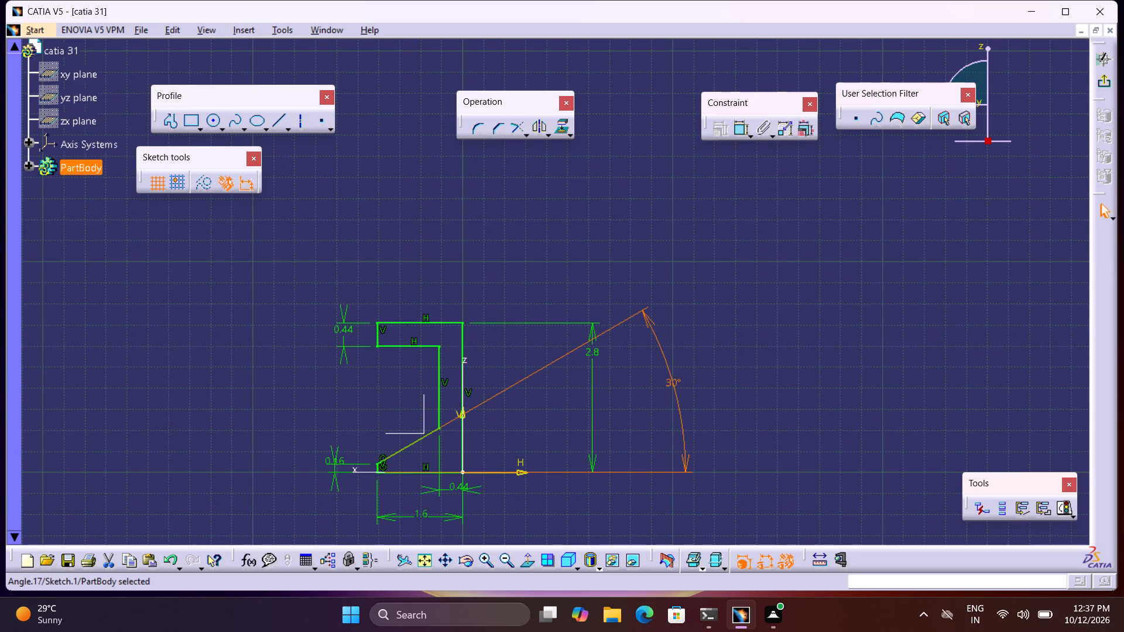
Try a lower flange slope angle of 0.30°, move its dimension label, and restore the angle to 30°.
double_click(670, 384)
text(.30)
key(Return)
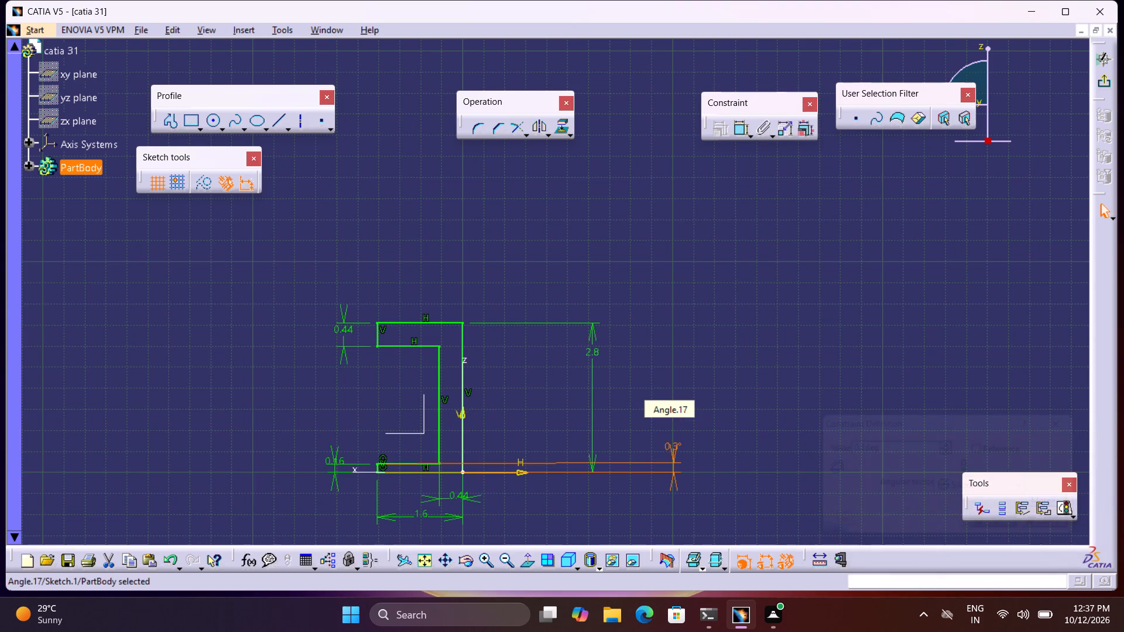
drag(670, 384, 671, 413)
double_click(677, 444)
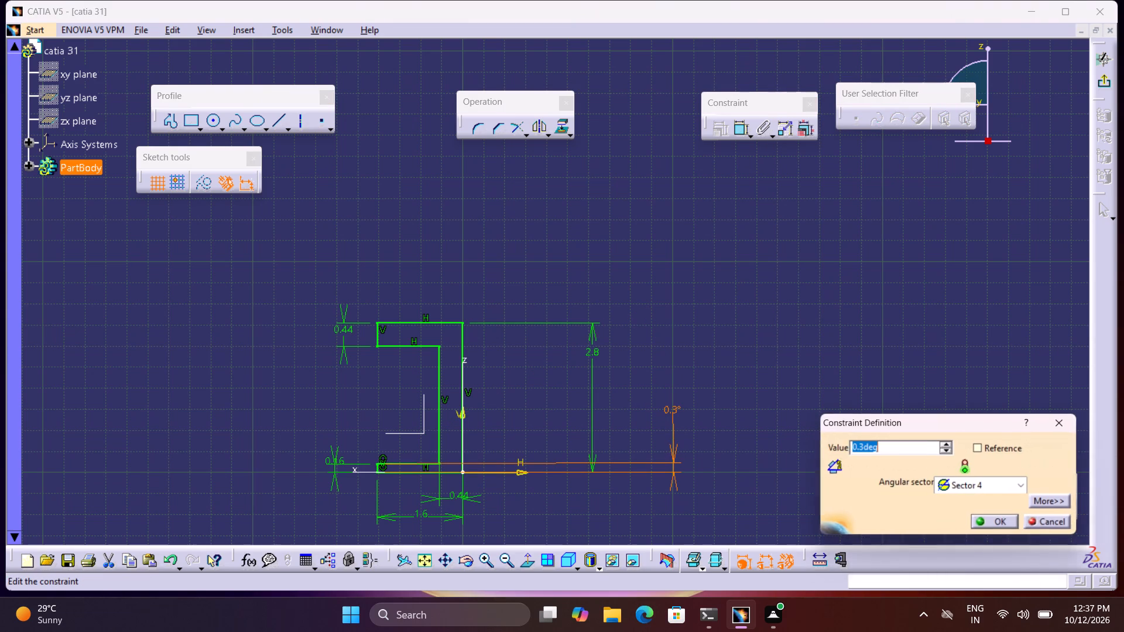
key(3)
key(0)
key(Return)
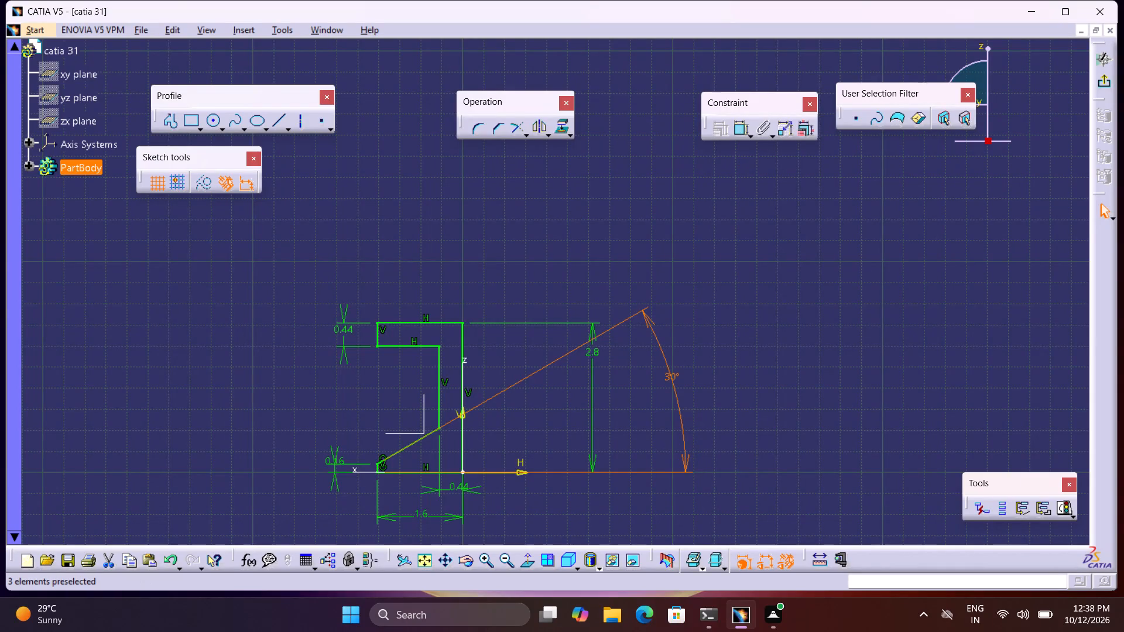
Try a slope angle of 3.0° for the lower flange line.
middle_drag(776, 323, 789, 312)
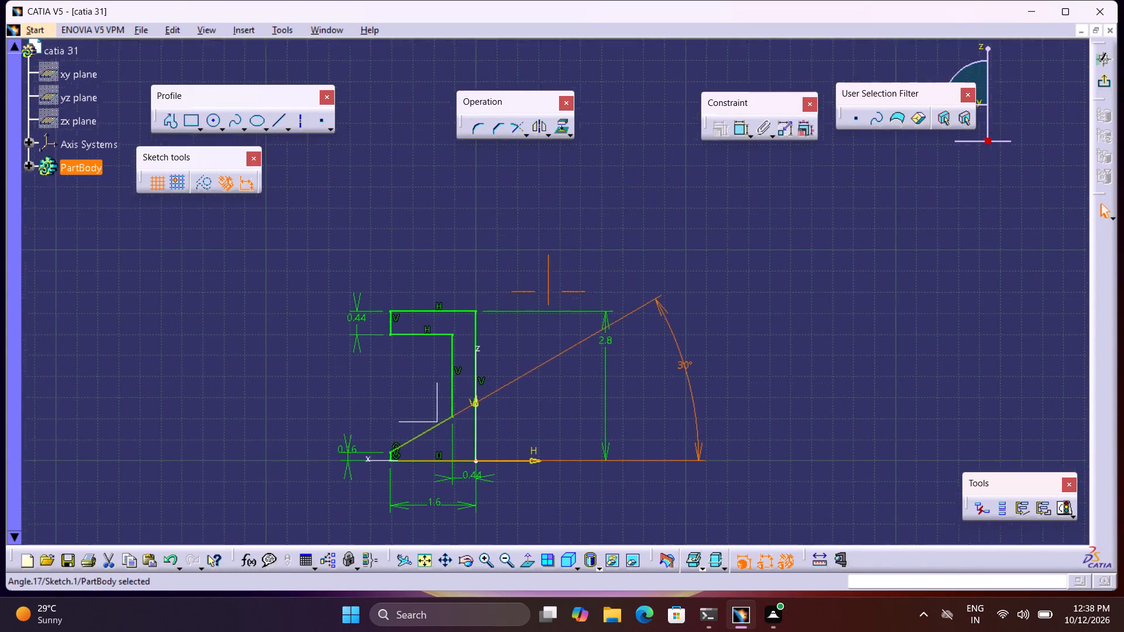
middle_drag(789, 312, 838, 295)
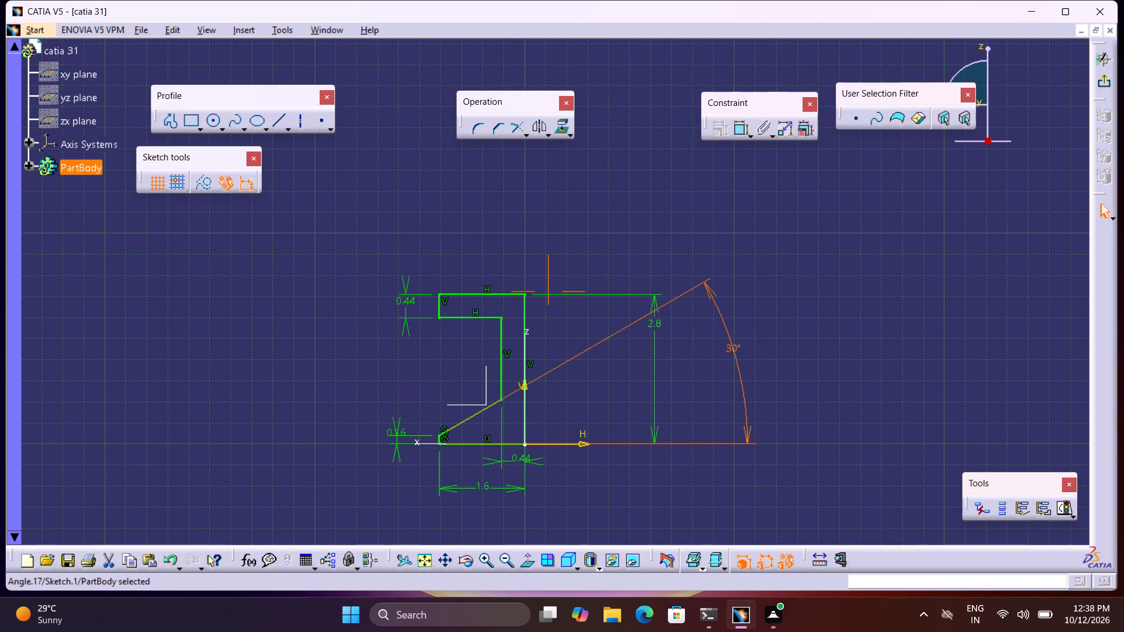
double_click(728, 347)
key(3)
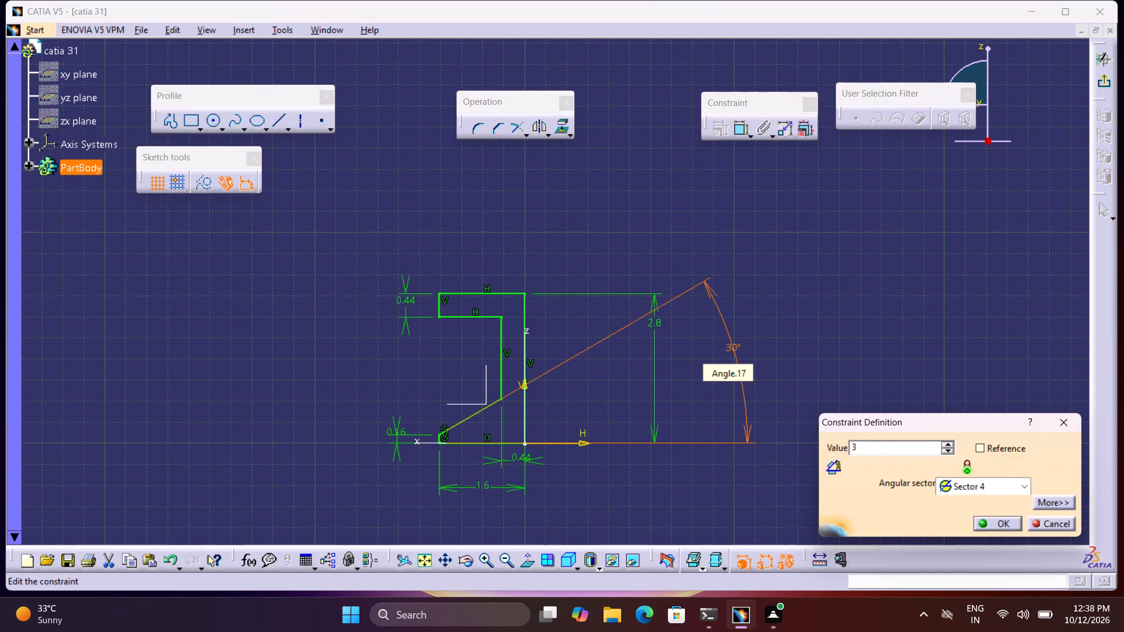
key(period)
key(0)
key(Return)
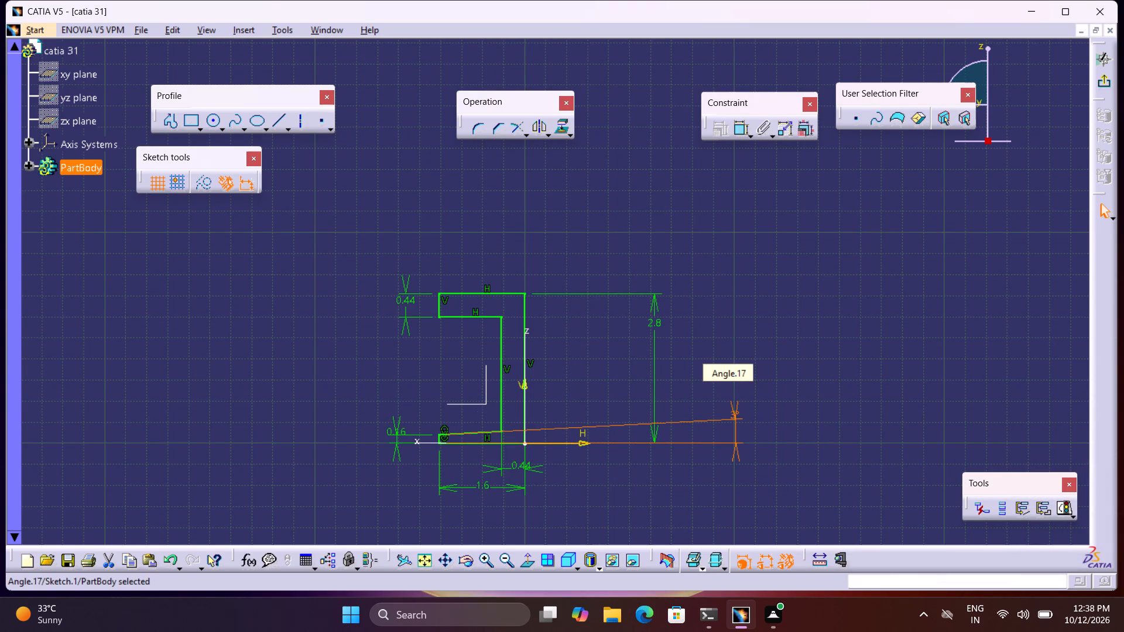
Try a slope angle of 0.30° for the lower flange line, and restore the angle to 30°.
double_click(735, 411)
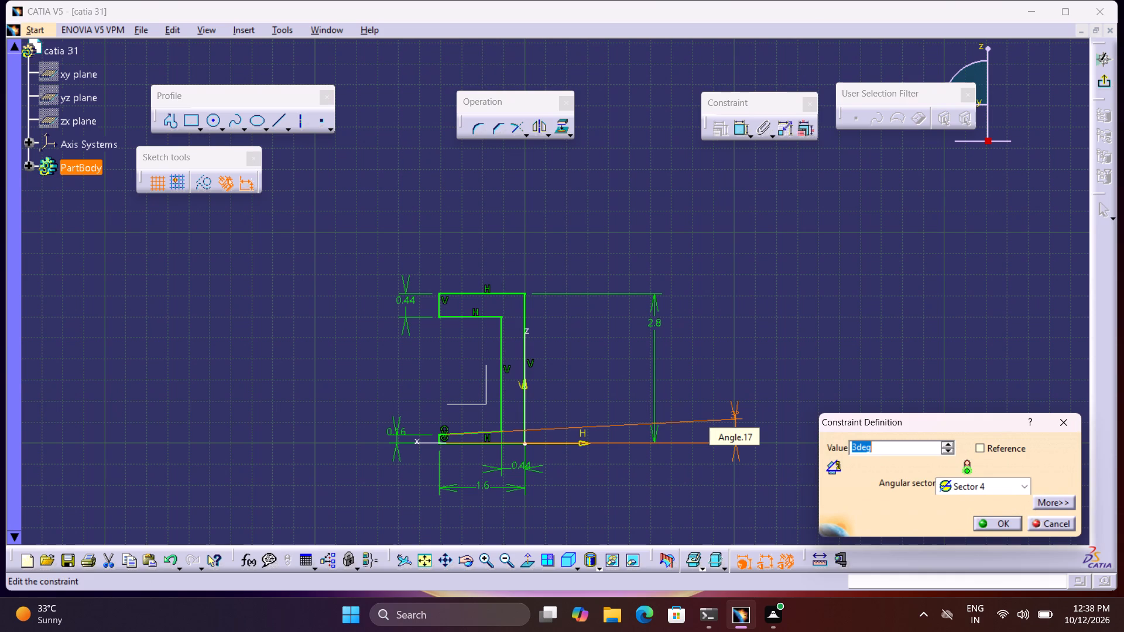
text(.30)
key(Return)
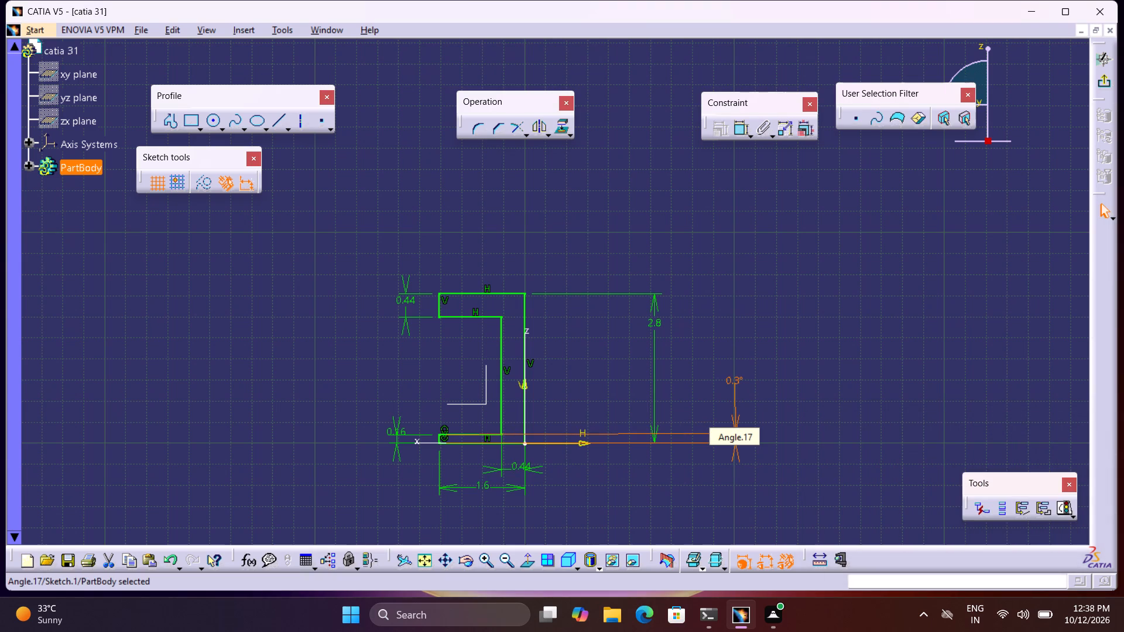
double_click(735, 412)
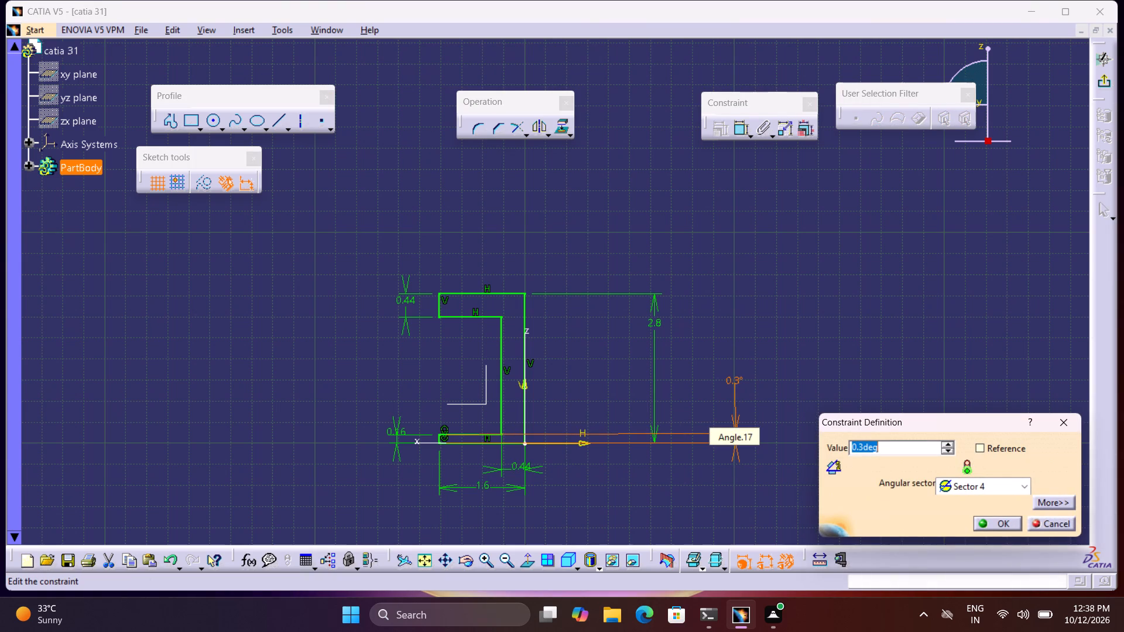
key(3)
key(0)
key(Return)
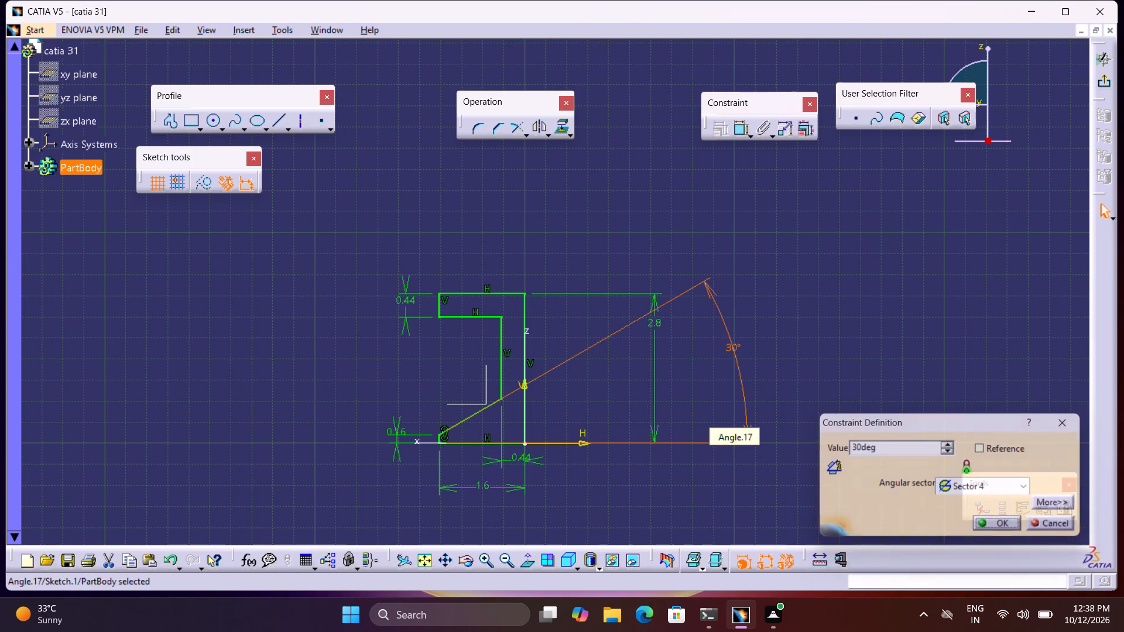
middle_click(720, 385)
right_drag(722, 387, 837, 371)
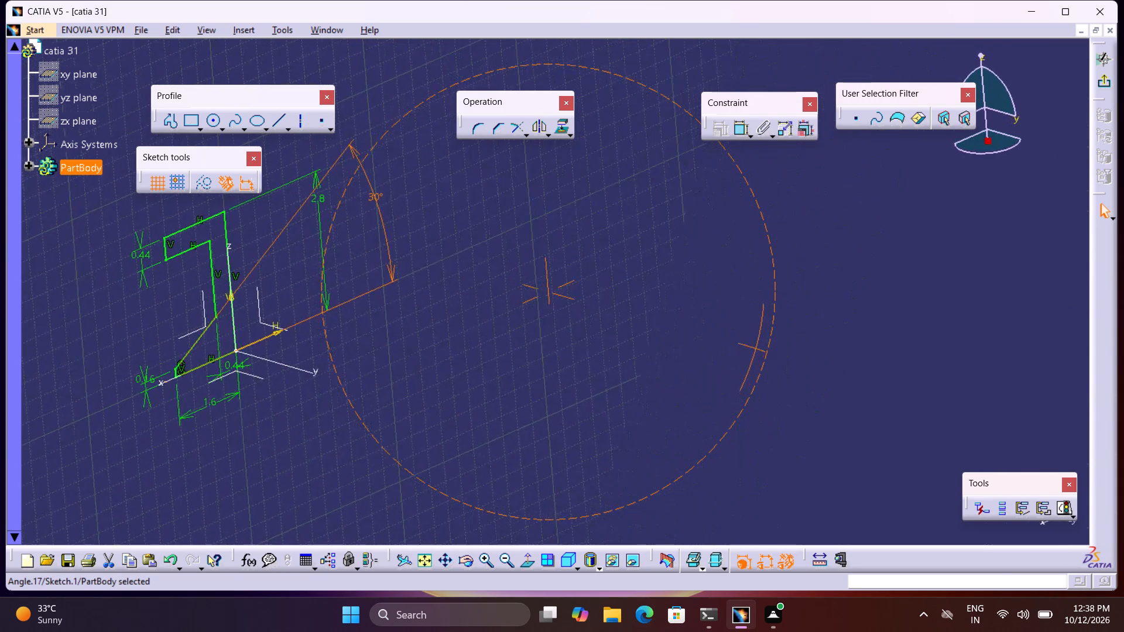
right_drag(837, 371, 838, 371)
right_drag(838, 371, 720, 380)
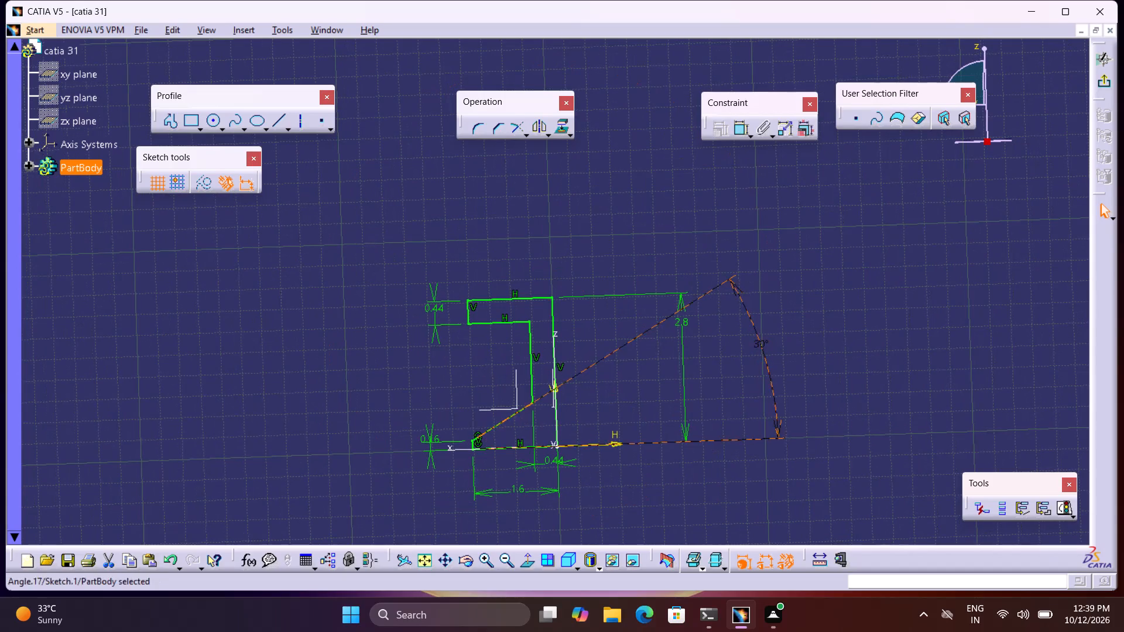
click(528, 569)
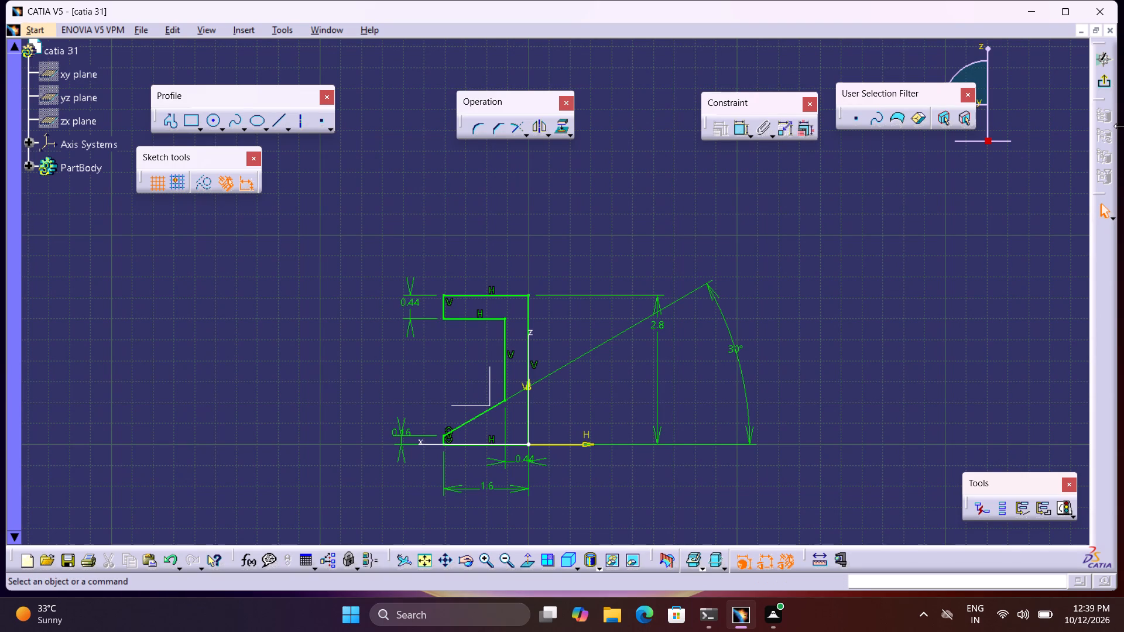
Exit the sketch and pad the channel profile by a length of 1 in with mirrored extent.
click(1109, 80)
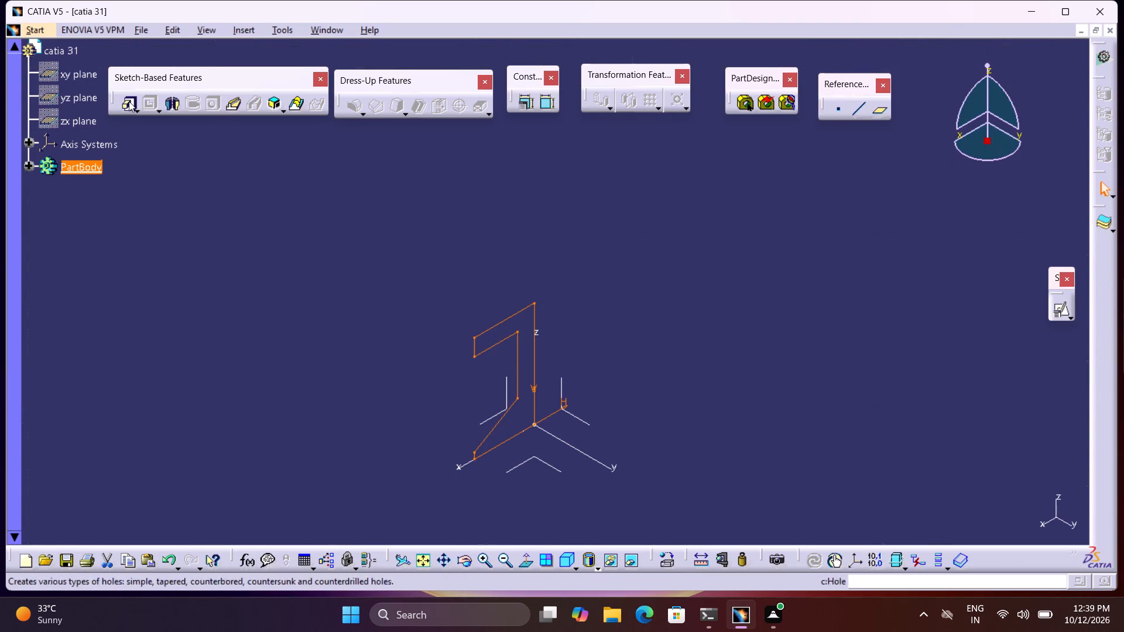
click(129, 102)
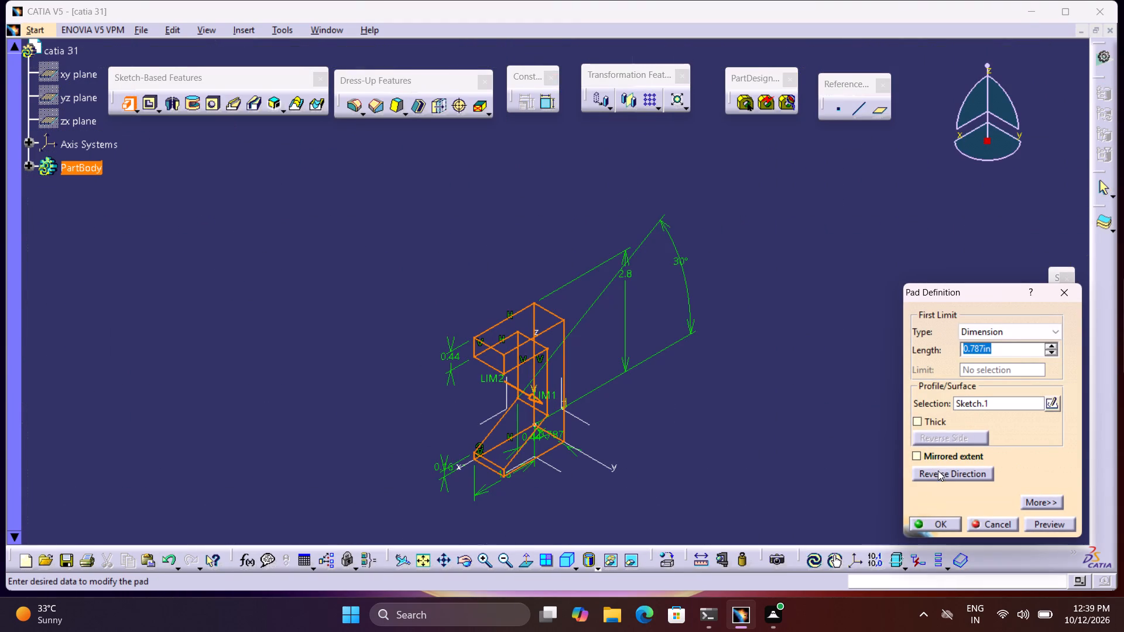
click(928, 456)
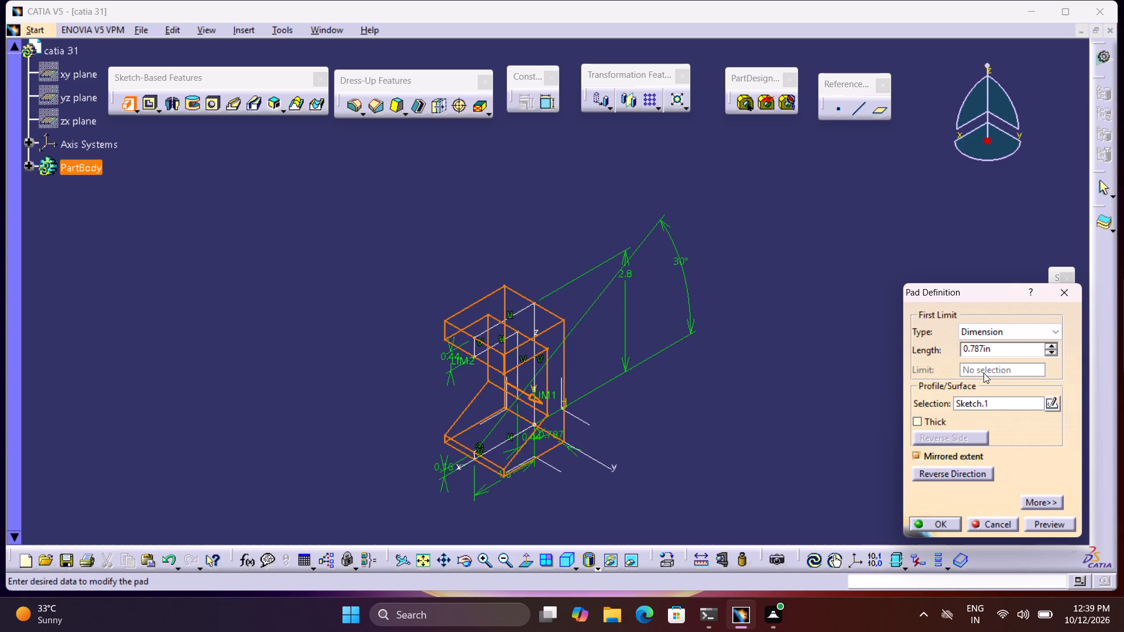
drag(1005, 345, 896, 348)
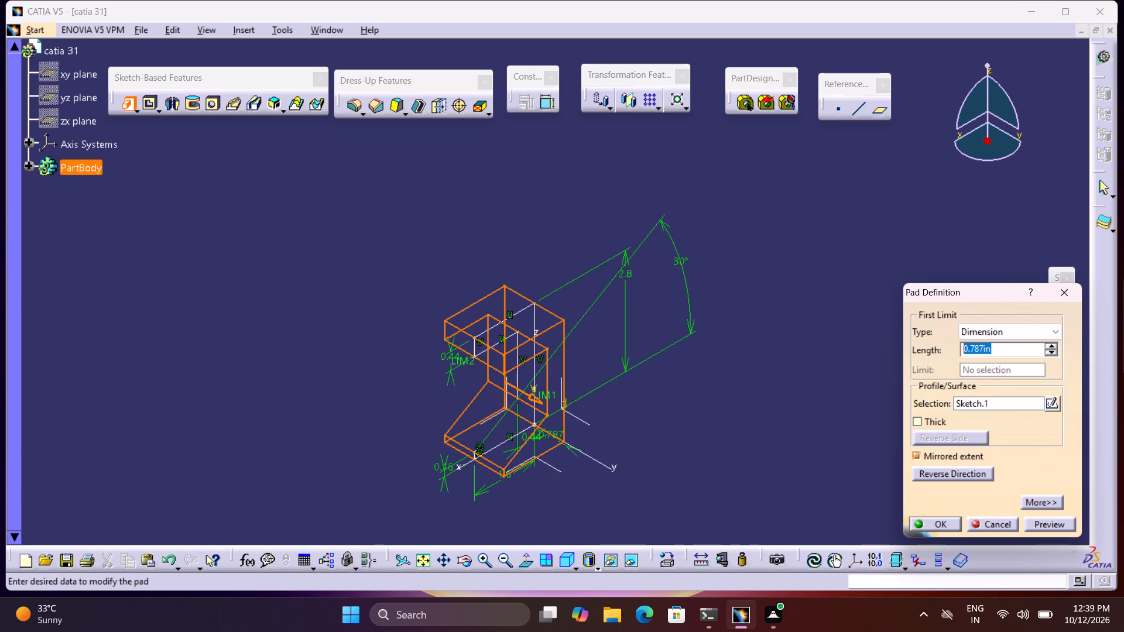
key(1)
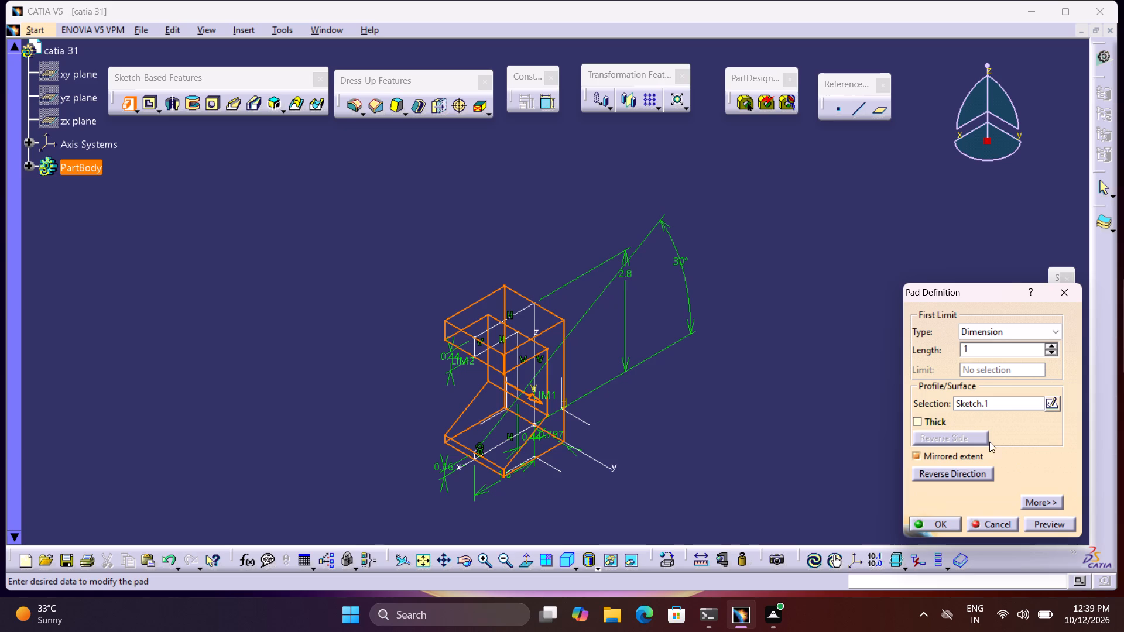
click(950, 525)
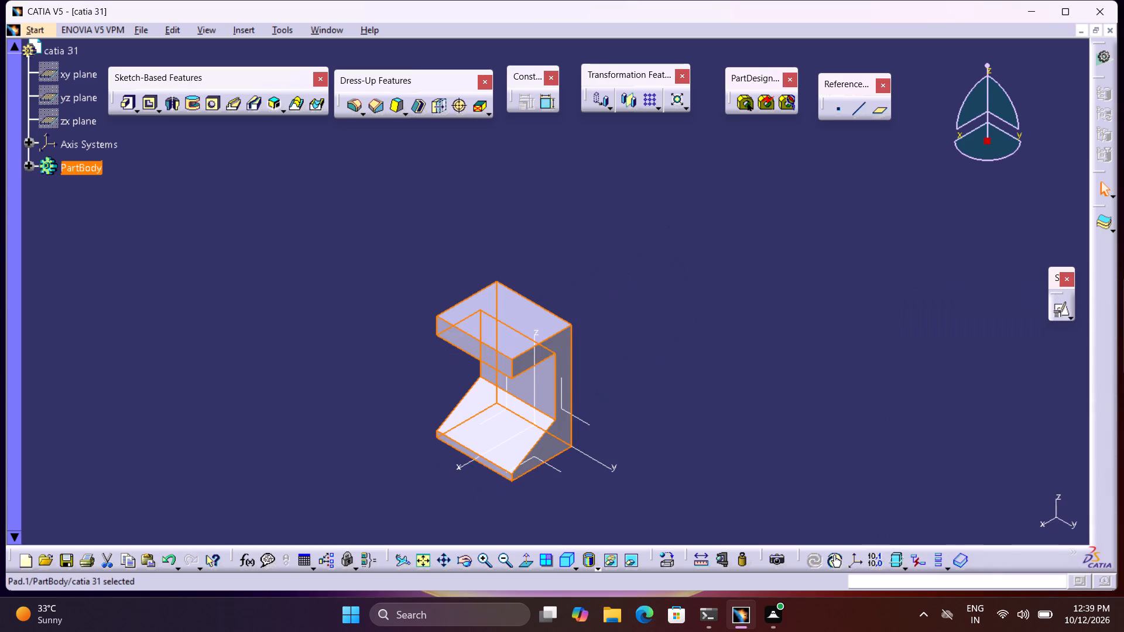
click(827, 449)
middle_drag(746, 390, 736, 363)
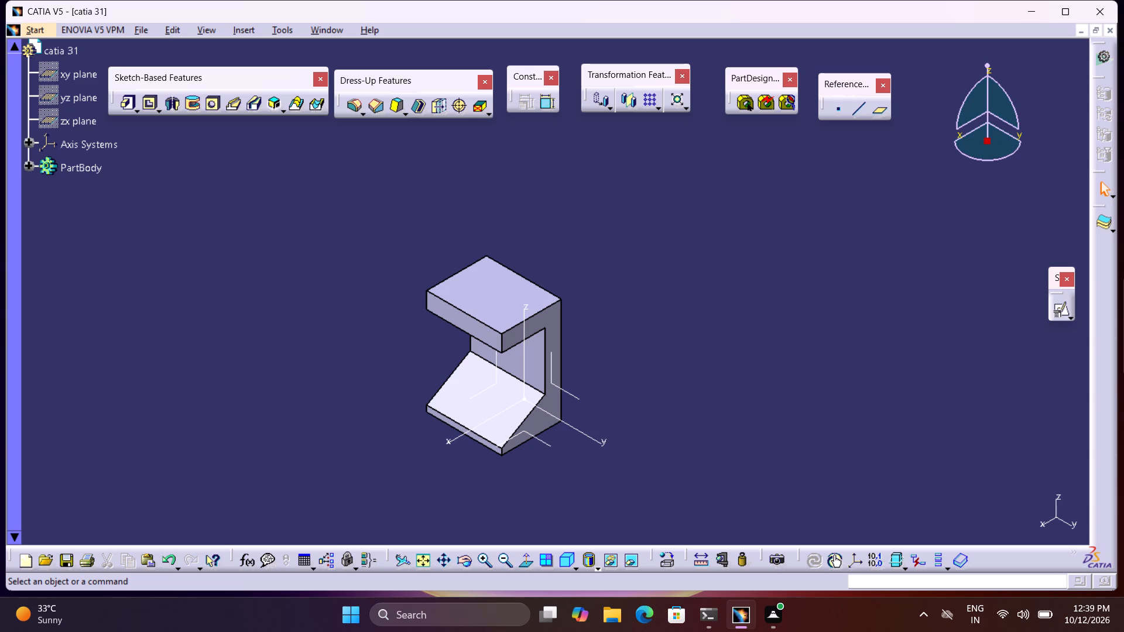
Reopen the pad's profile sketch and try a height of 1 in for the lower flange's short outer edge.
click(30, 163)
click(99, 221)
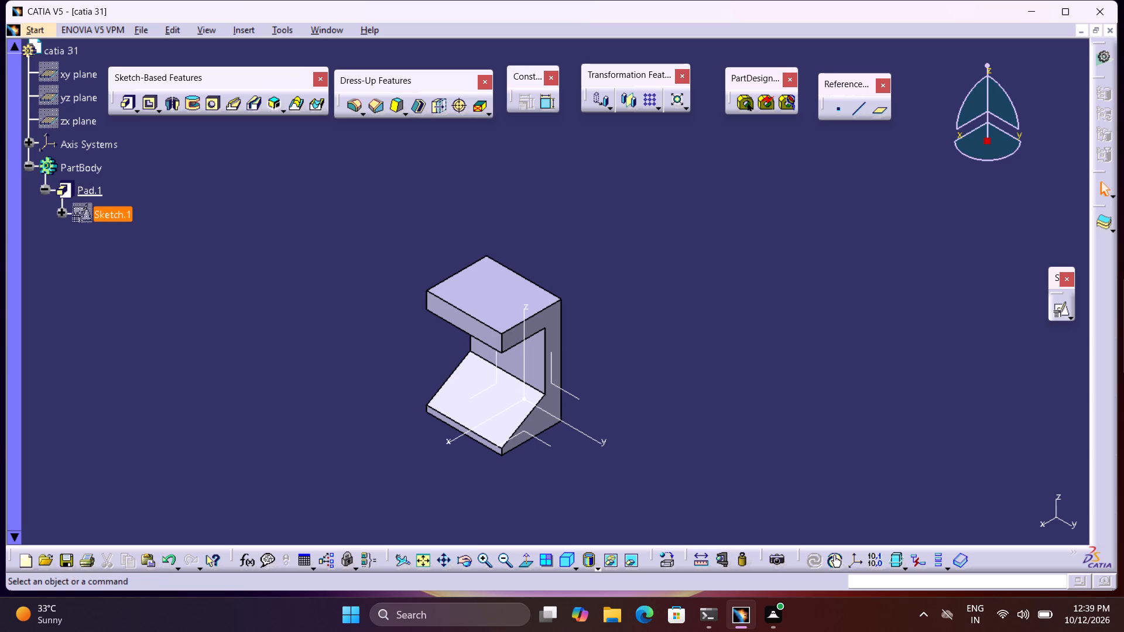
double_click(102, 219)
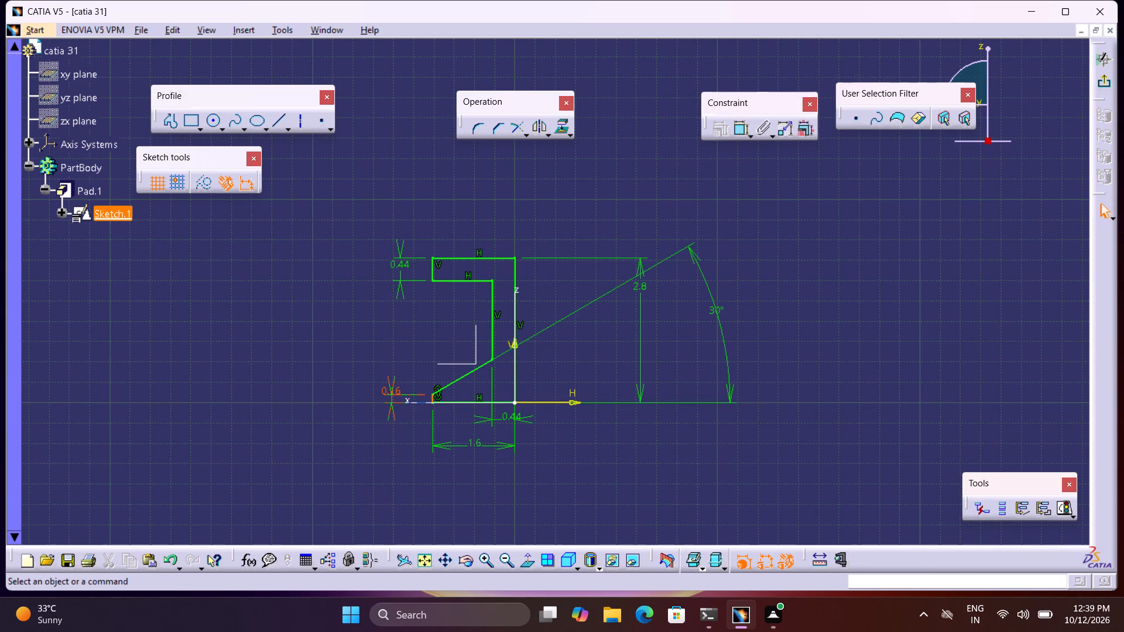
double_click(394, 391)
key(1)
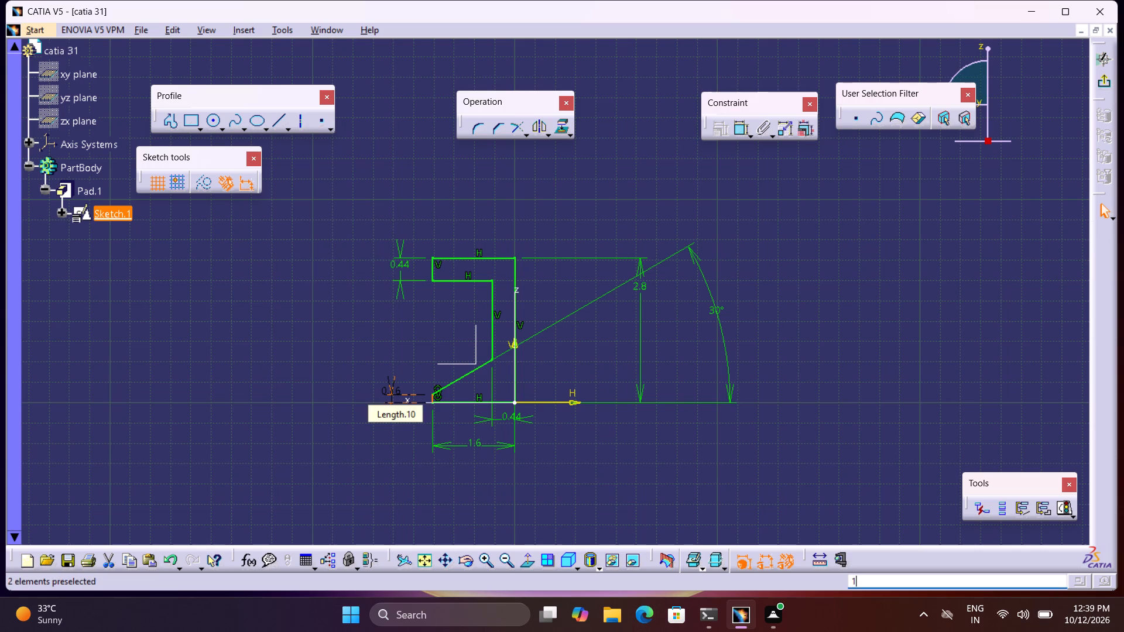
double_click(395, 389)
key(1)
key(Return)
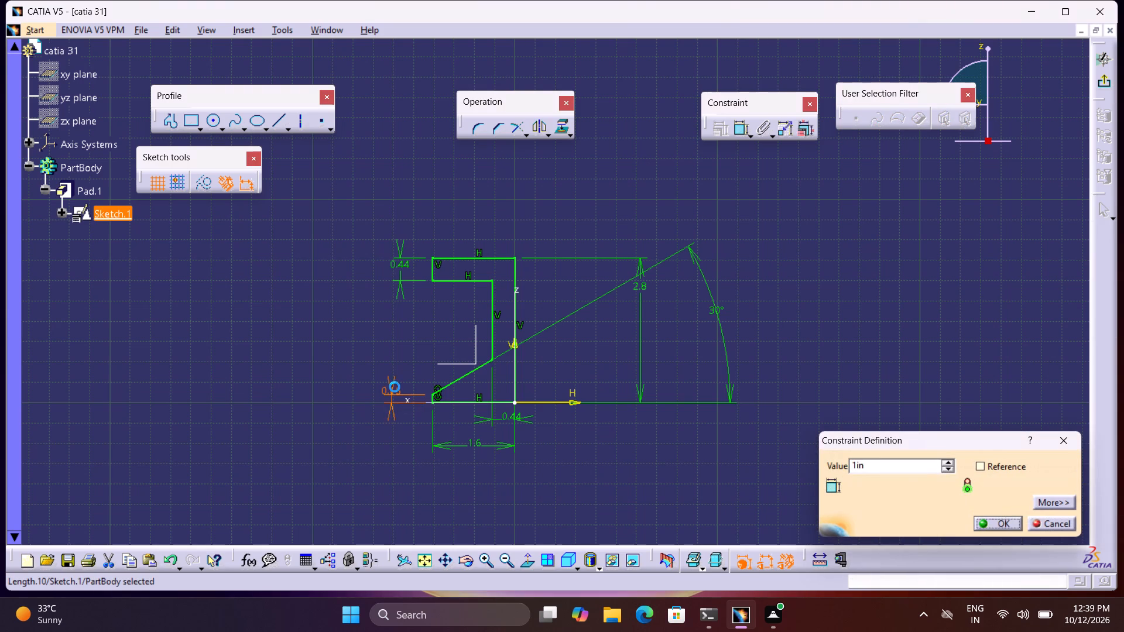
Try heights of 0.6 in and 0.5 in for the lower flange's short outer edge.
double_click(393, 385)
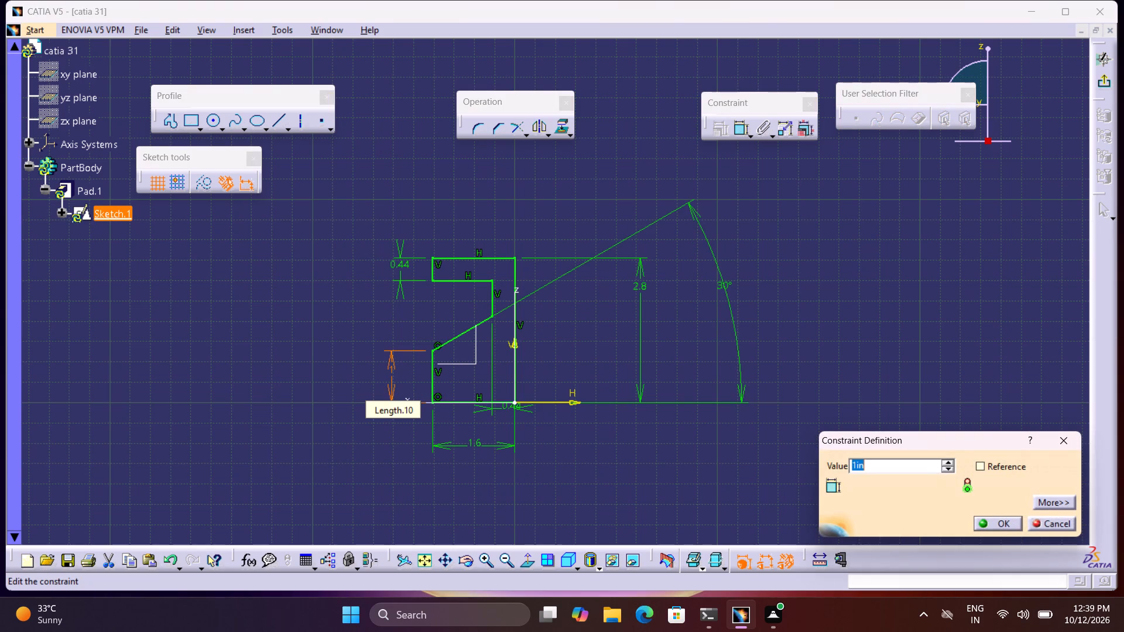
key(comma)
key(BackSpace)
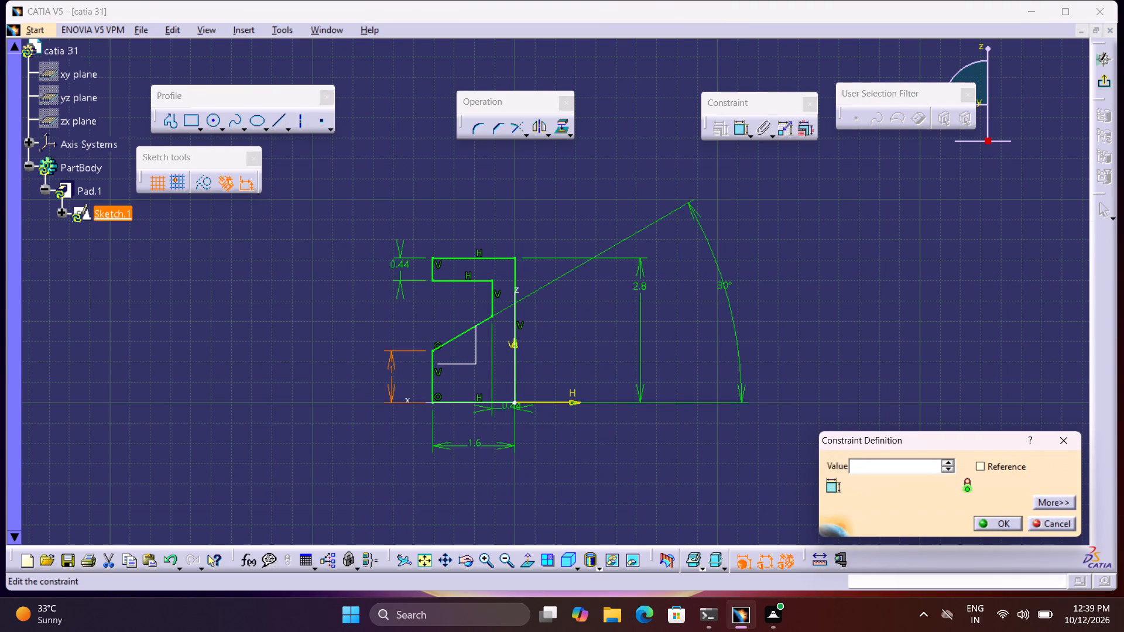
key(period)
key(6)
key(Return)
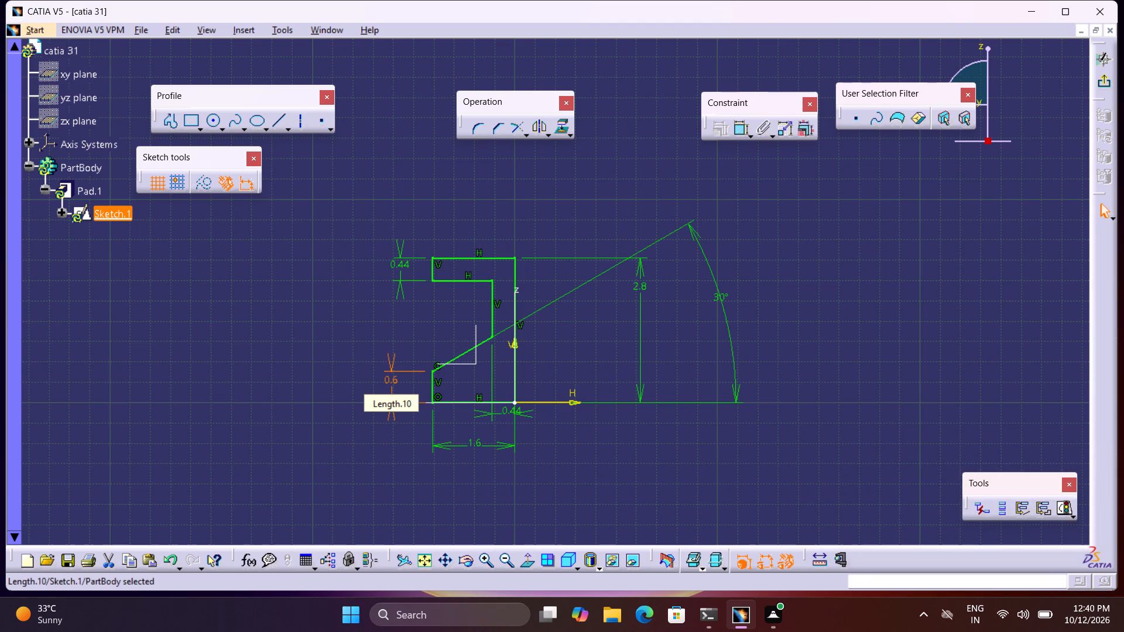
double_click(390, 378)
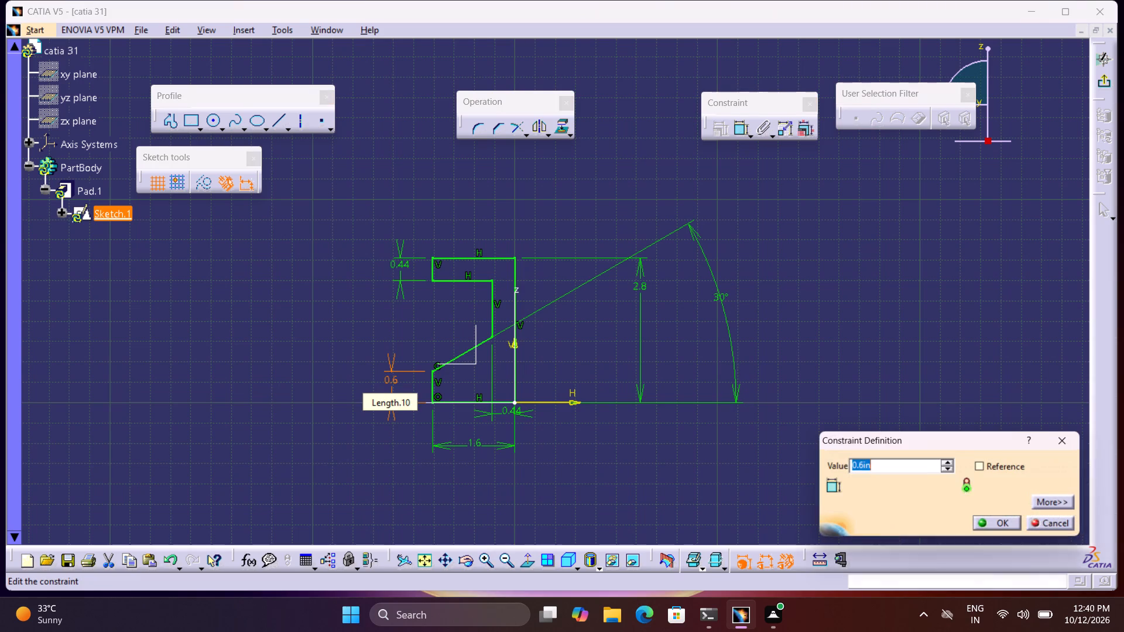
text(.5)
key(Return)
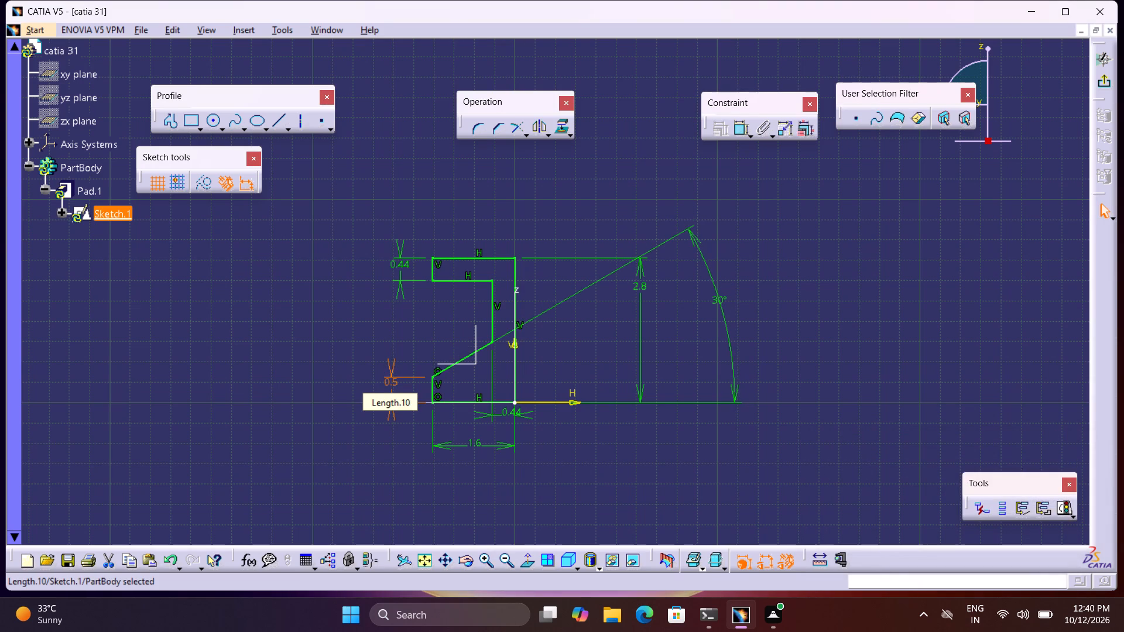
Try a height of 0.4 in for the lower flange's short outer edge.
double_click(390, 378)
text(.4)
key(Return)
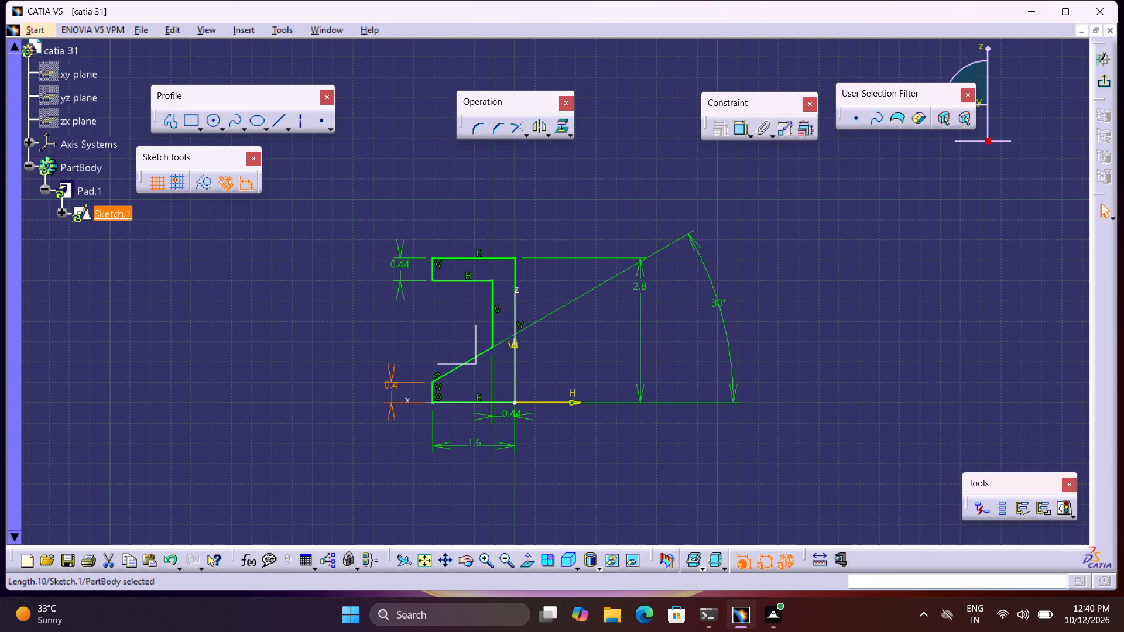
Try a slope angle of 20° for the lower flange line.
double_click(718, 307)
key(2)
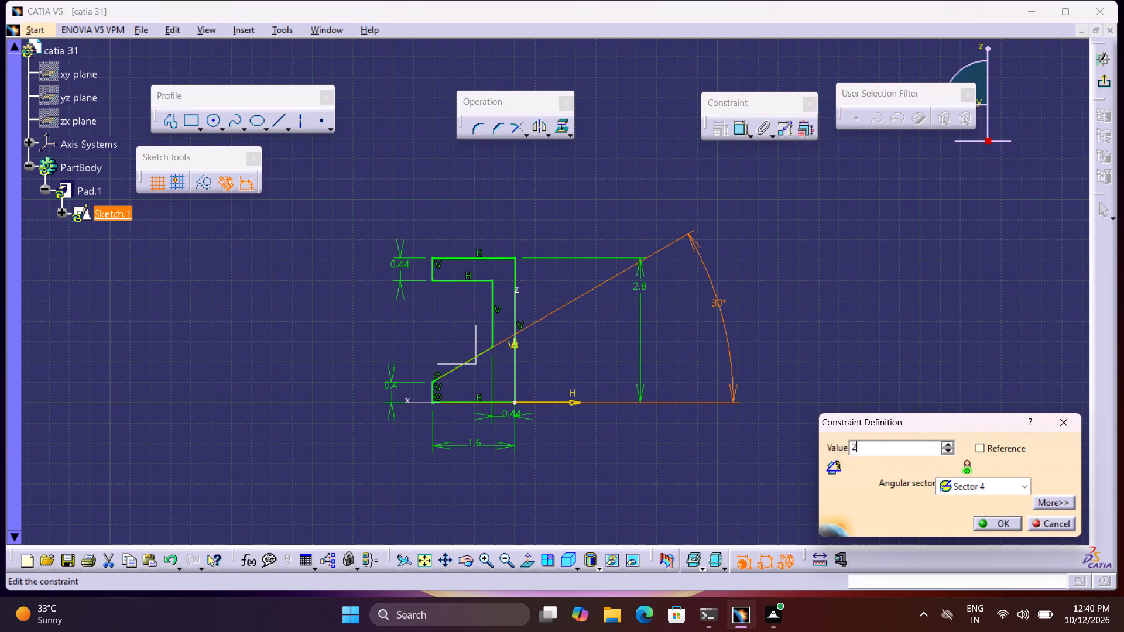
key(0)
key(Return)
Set the lower flange's slope angle to 15° and exit the sketch to update the pad.
double_click(718, 306)
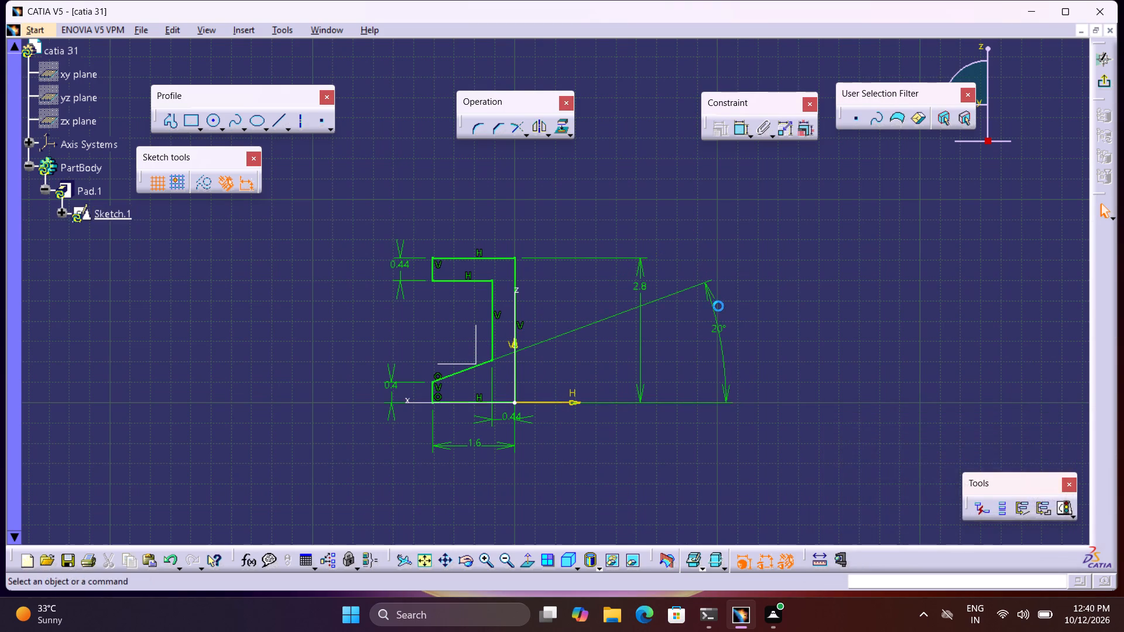
text(15)
key(Return)
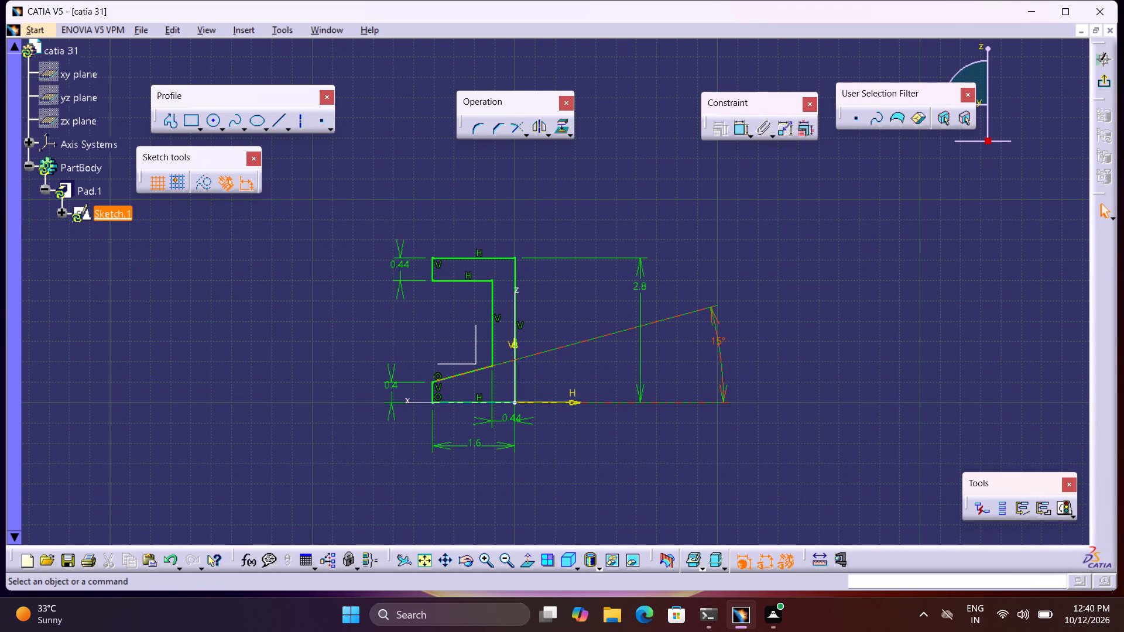
click(1100, 87)
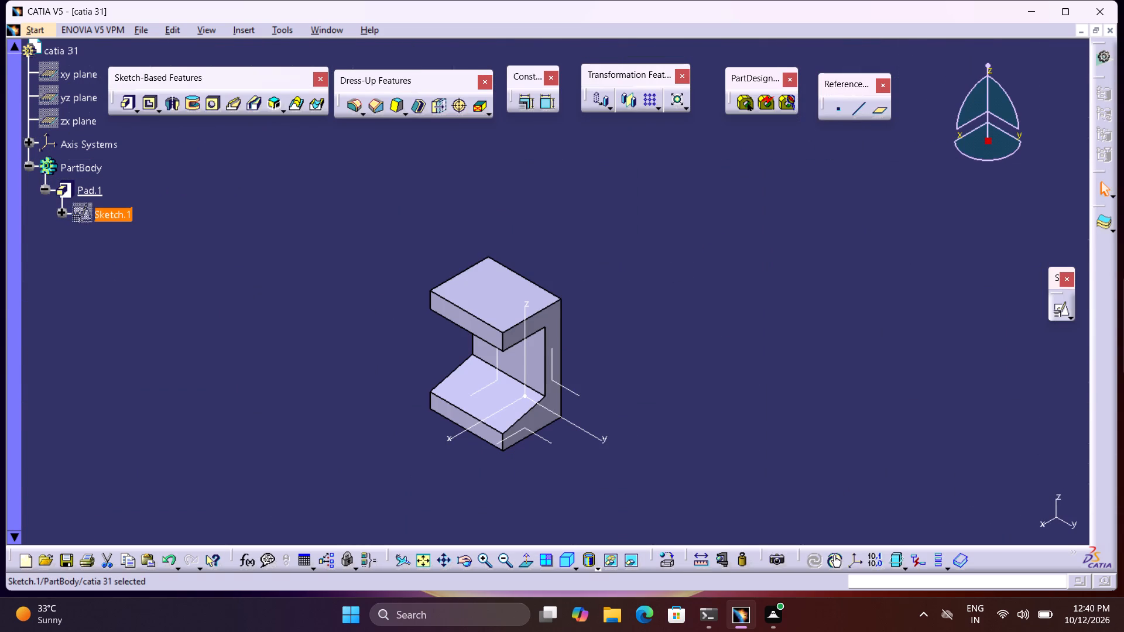
middle_drag(700, 286, 688, 273)
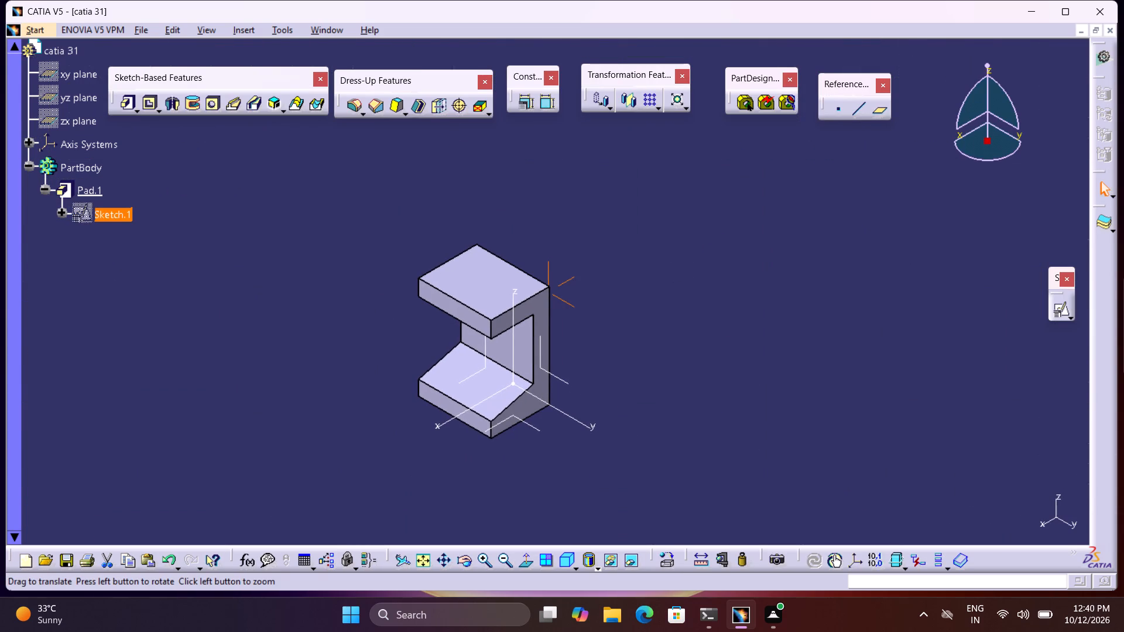
Reopen the pad's profile sketch, set the lower flange's short outer edge height to 0.3 in, and exit the sketch.
scroll(697, 263, up, 1)
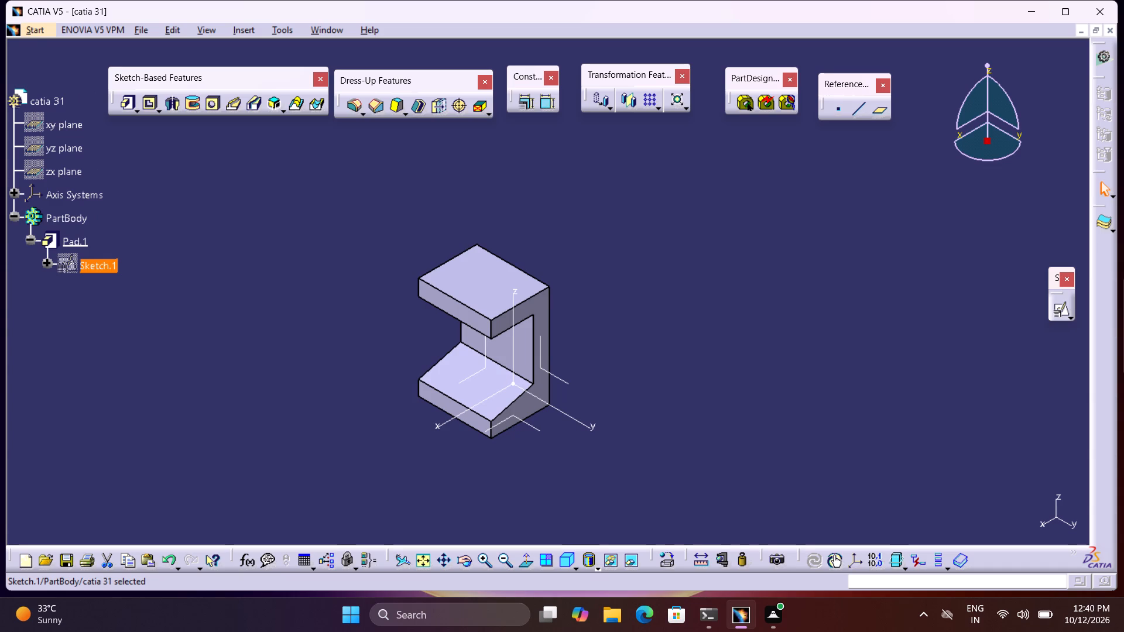
double_click(96, 264)
double_click(378, 373)
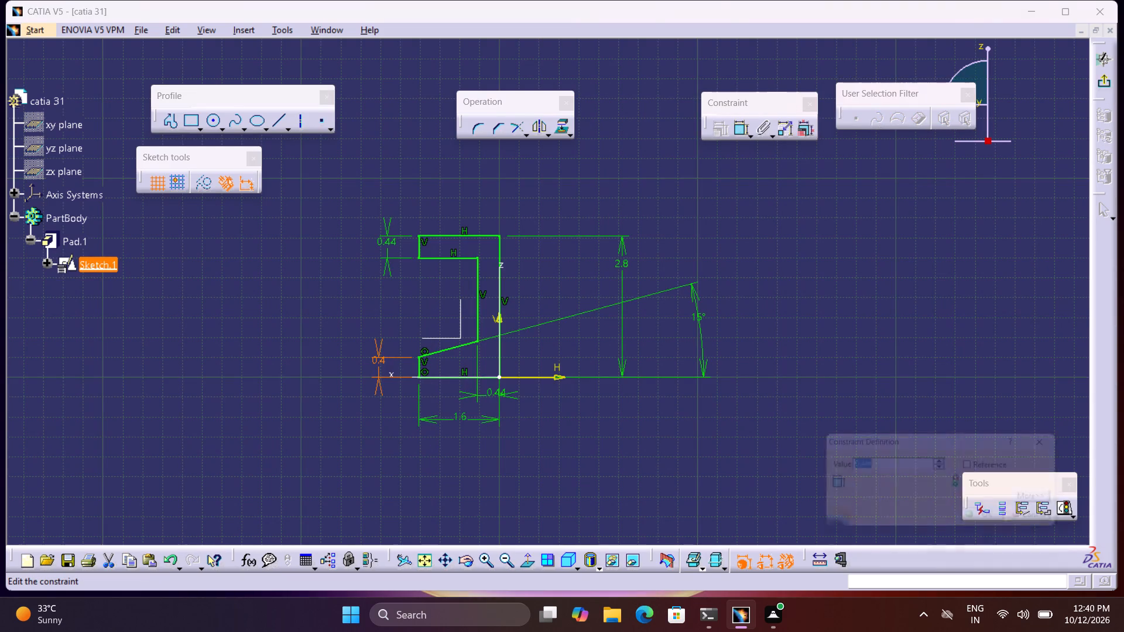
key(period)
key(3)
key(Return)
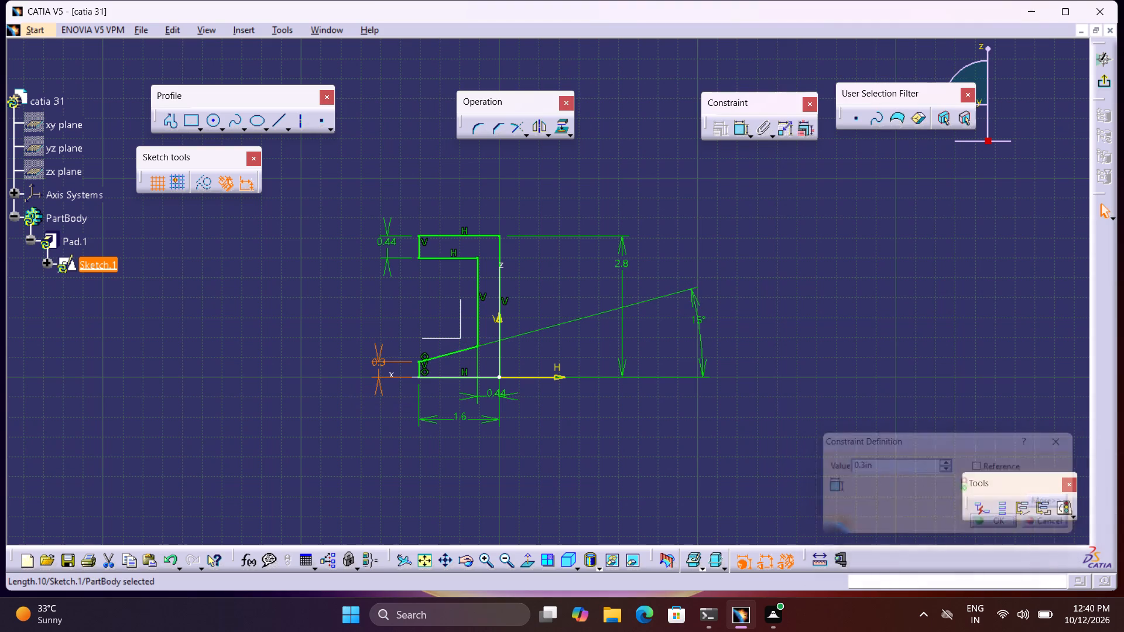
click(1094, 94)
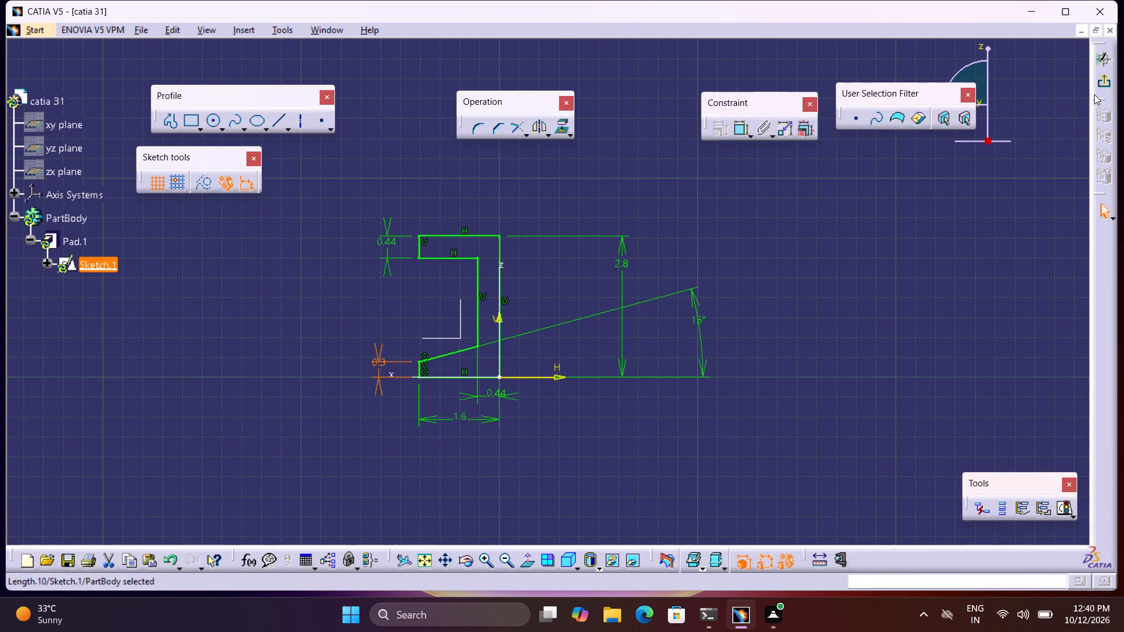
click(1099, 83)
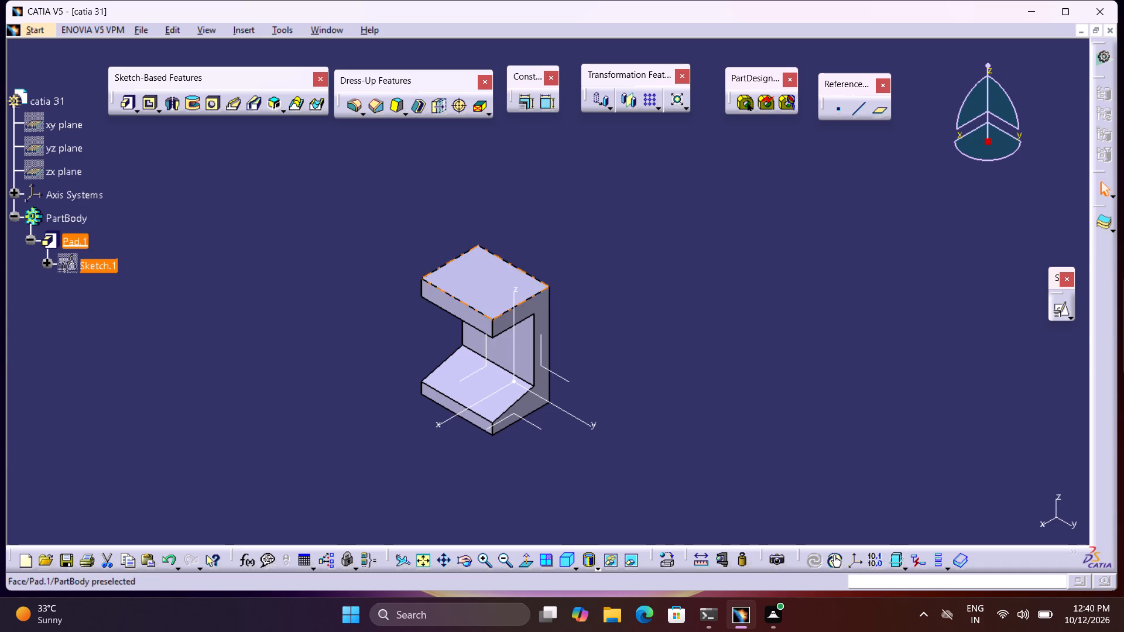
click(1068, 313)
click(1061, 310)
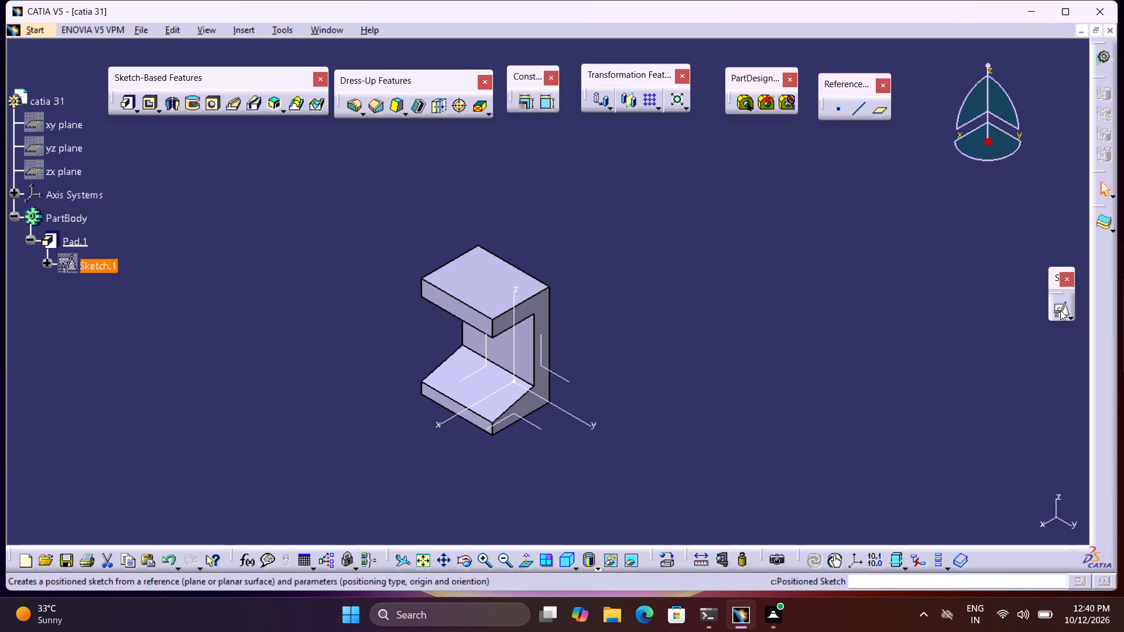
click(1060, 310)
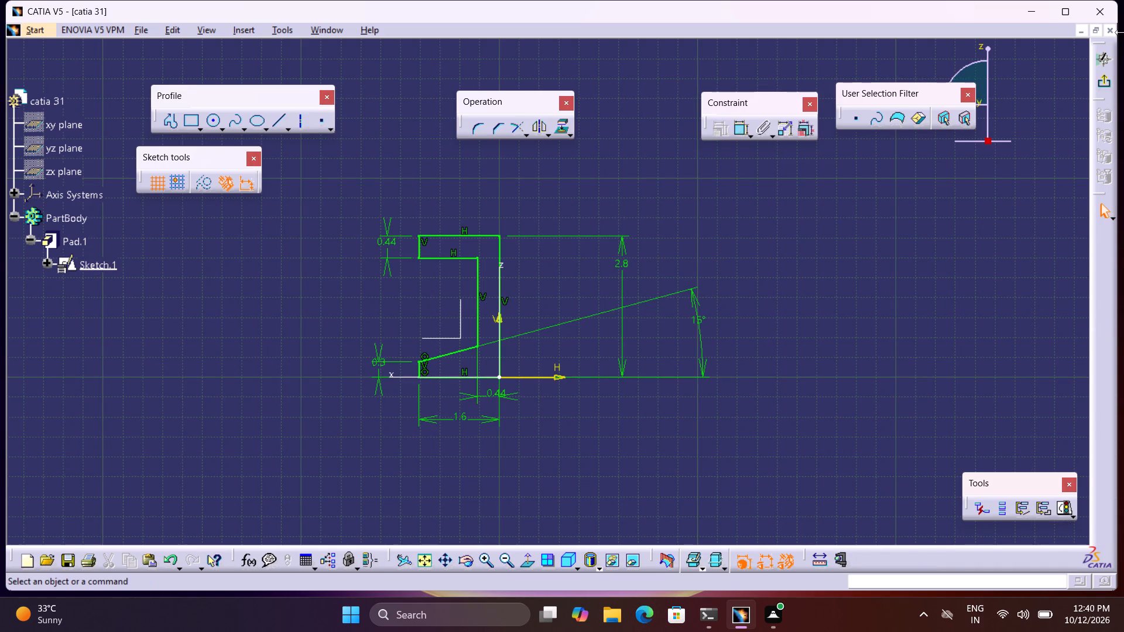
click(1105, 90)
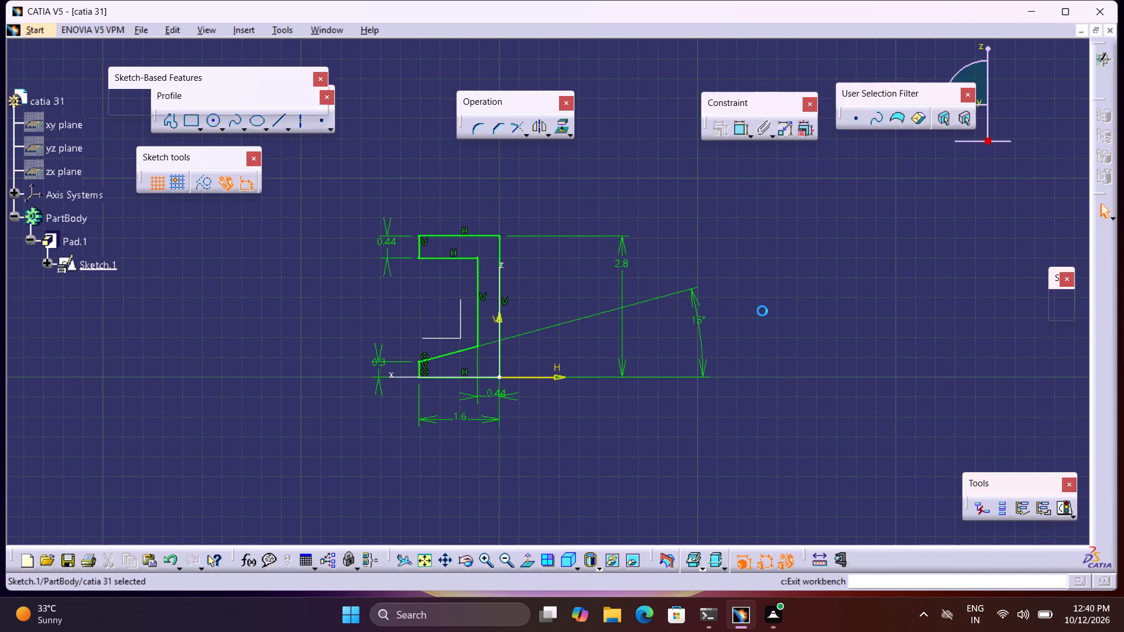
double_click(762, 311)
Start a positioned sketch on the top face of the upper flange with implicit origin and orientation.
click(1057, 308)
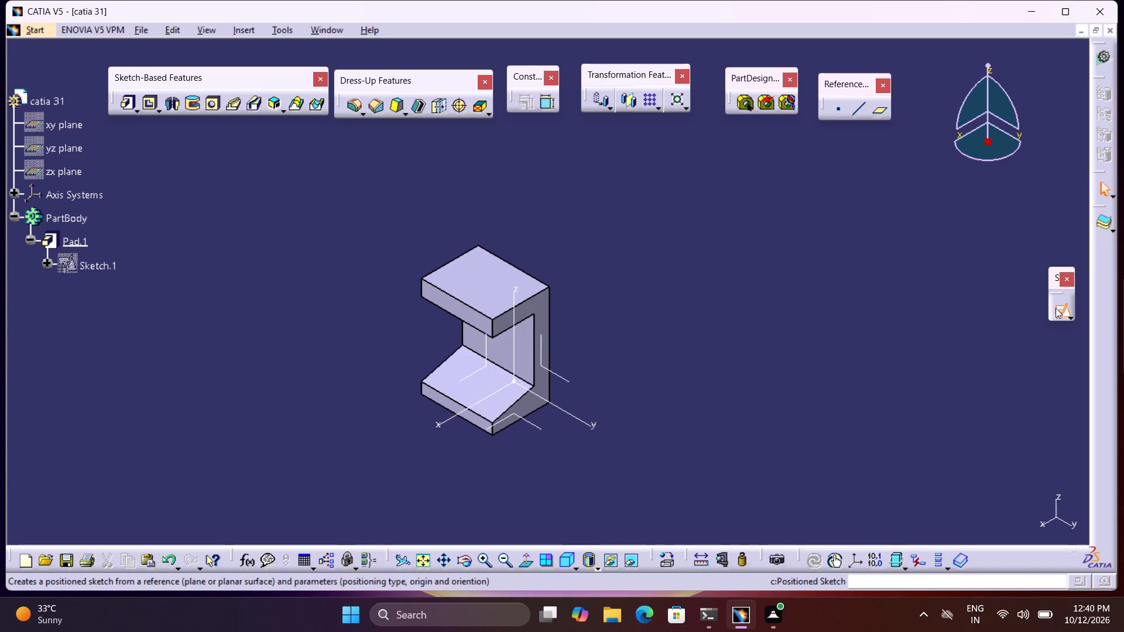
click(479, 291)
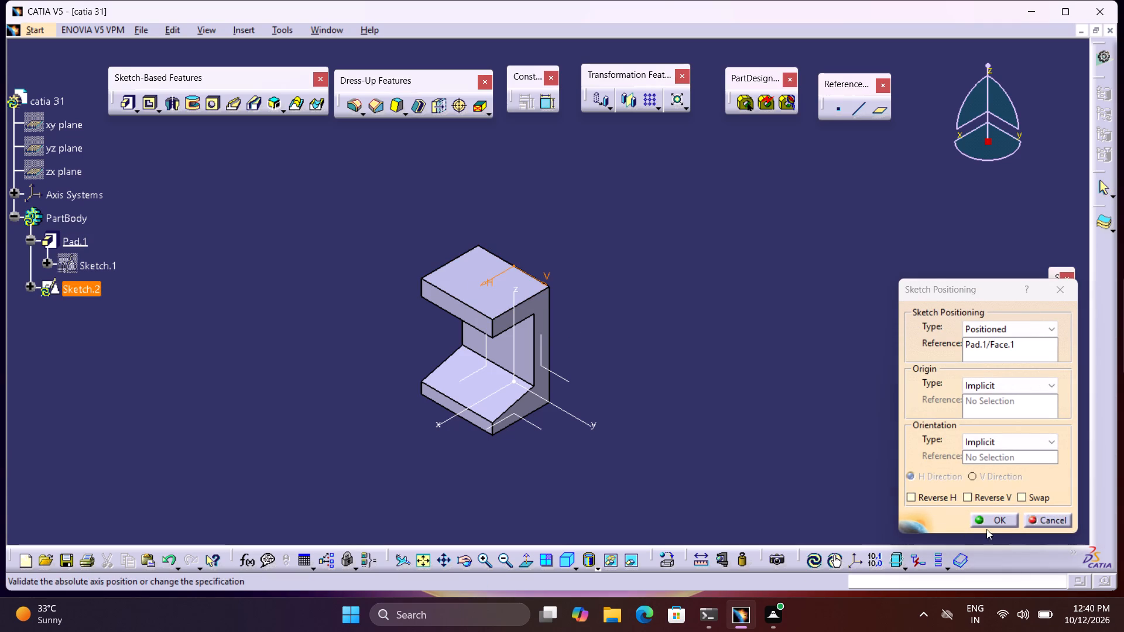
click(985, 520)
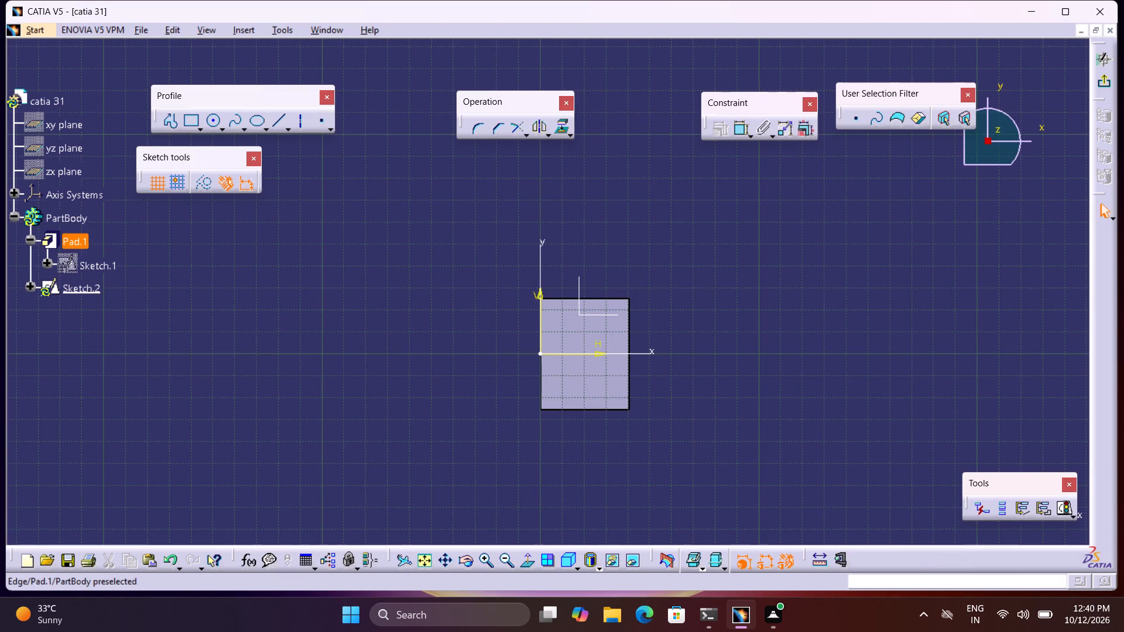
middle_drag(585, 355, 578, 285)
right_click(585, 358)
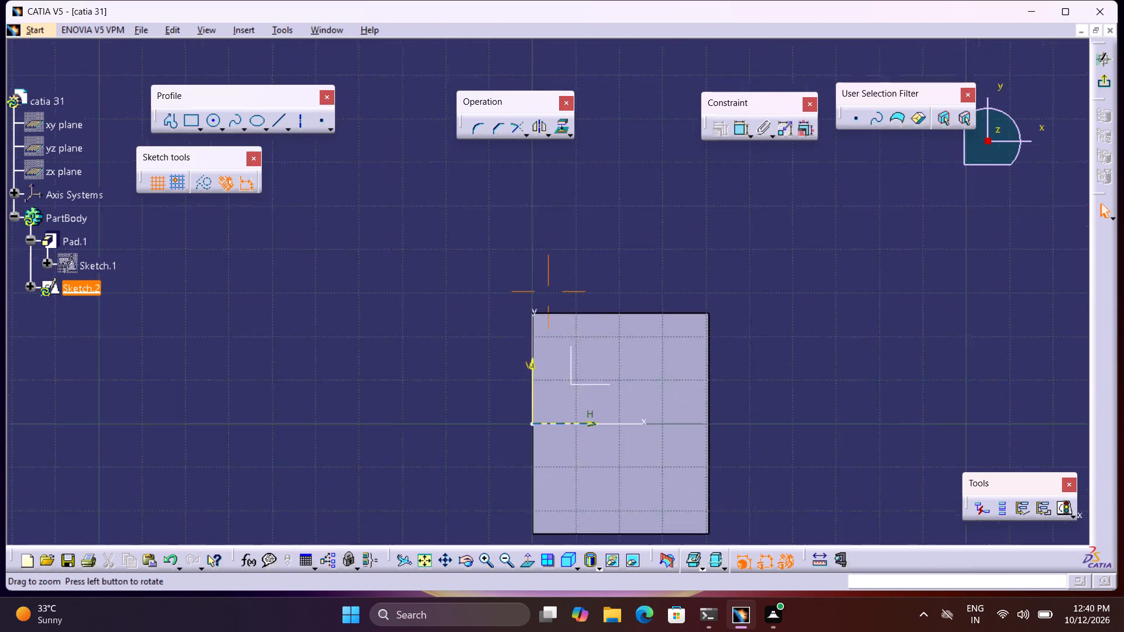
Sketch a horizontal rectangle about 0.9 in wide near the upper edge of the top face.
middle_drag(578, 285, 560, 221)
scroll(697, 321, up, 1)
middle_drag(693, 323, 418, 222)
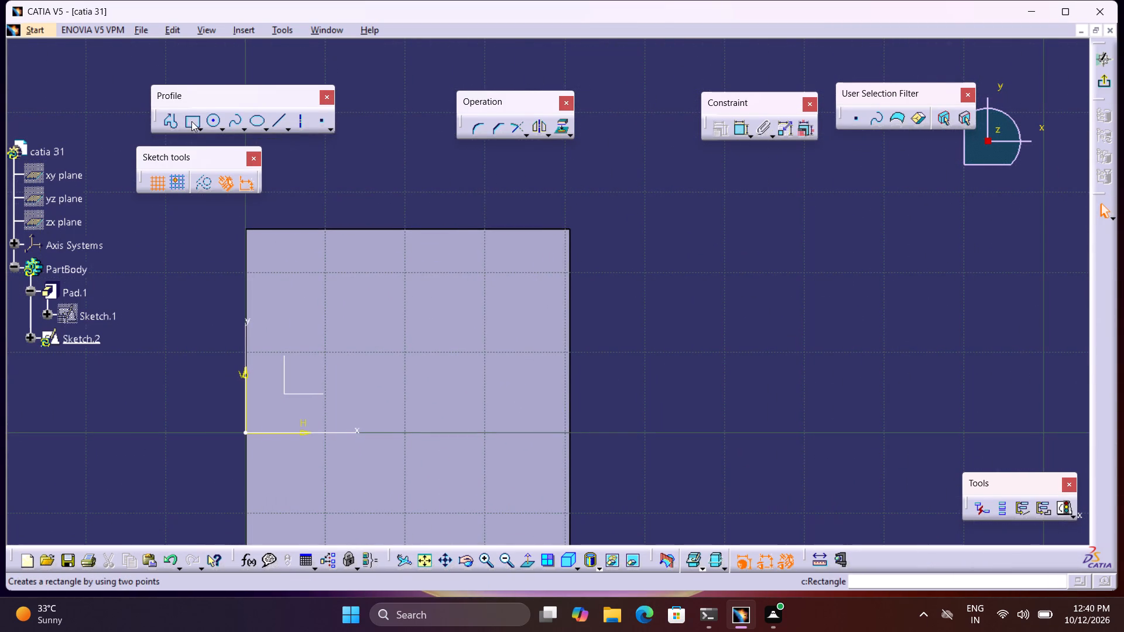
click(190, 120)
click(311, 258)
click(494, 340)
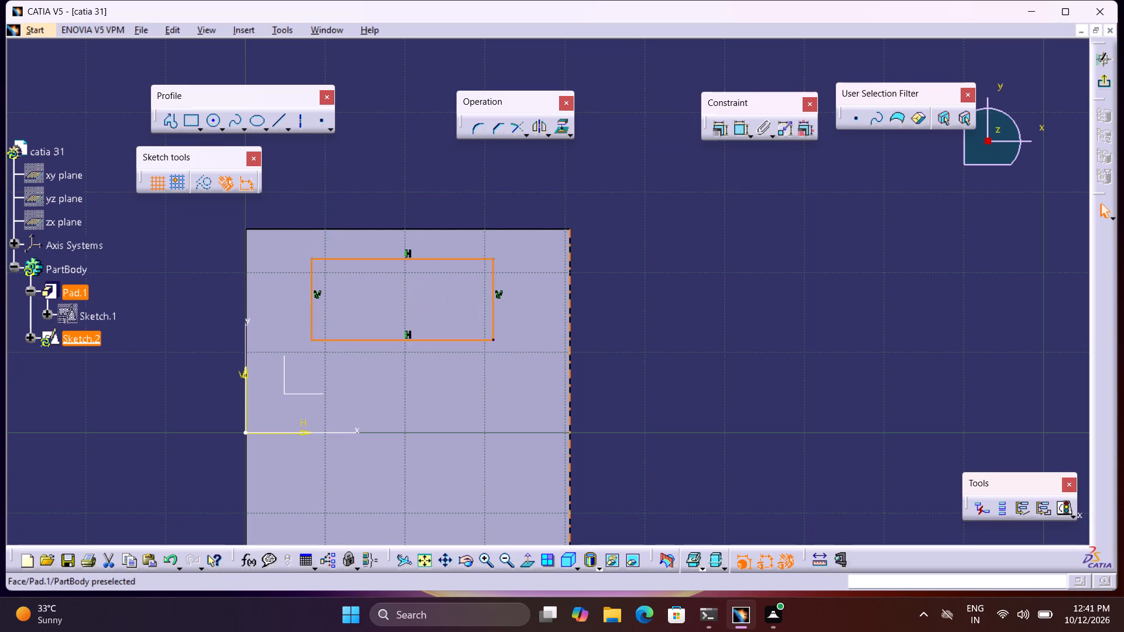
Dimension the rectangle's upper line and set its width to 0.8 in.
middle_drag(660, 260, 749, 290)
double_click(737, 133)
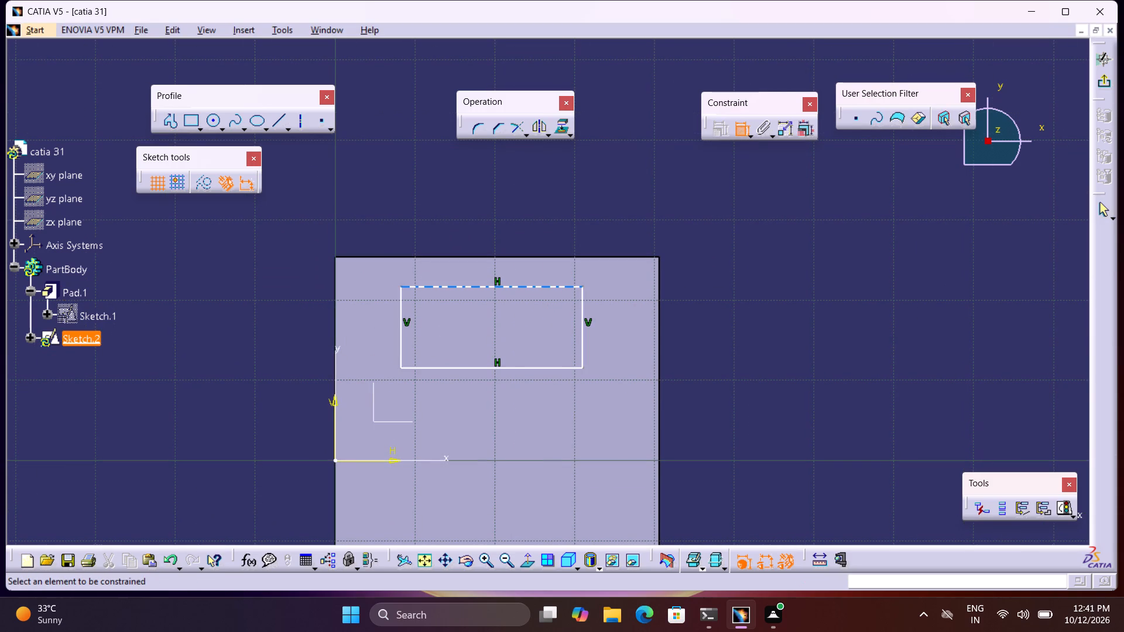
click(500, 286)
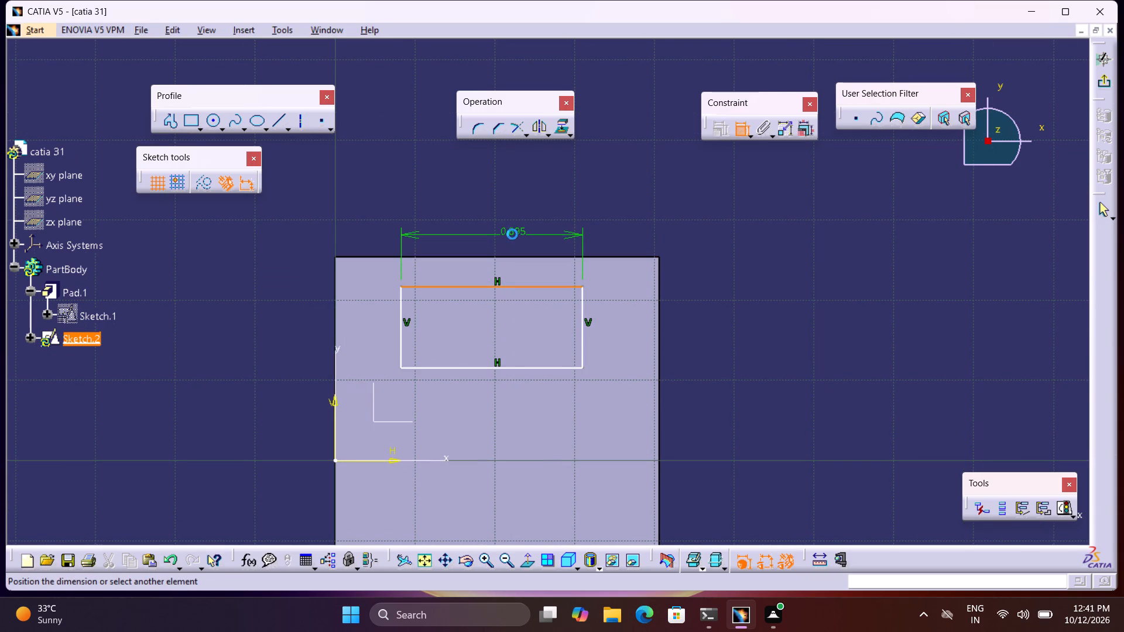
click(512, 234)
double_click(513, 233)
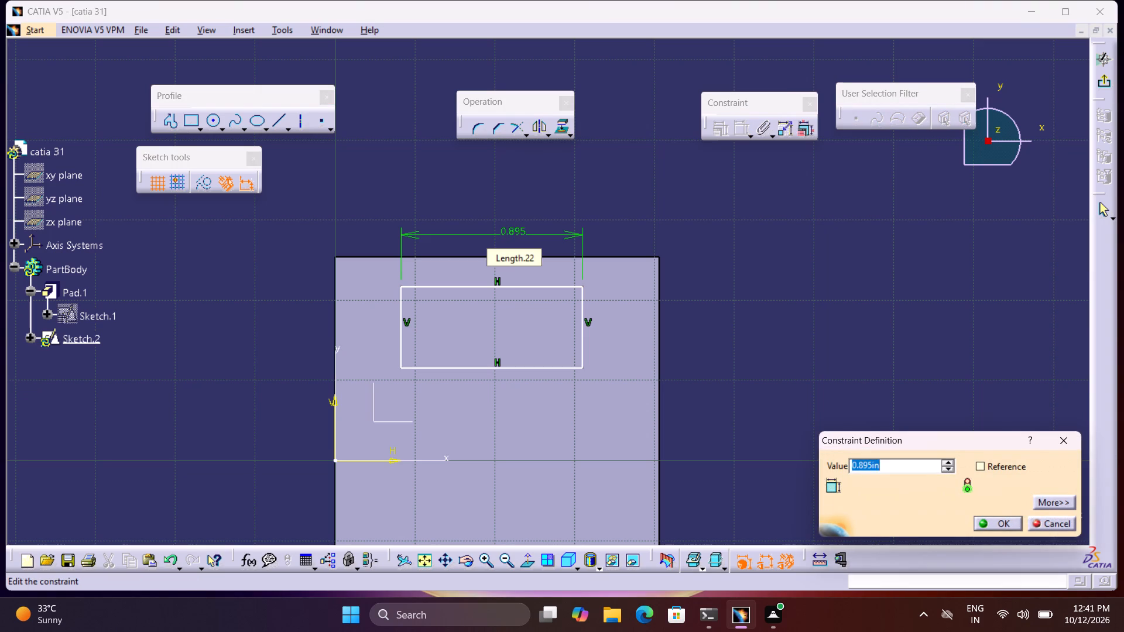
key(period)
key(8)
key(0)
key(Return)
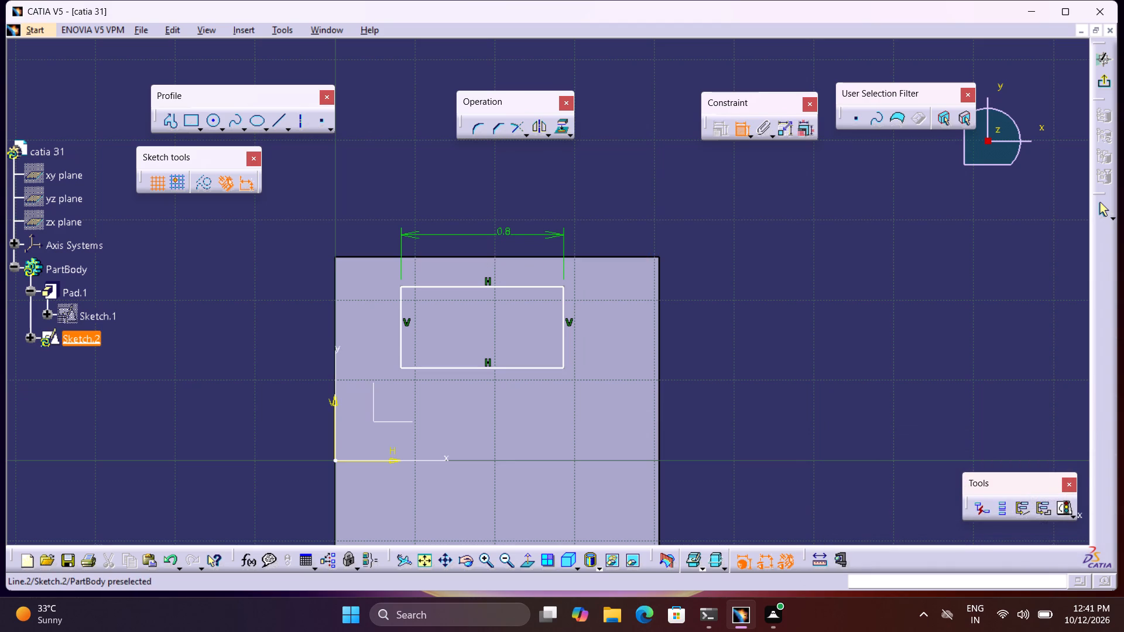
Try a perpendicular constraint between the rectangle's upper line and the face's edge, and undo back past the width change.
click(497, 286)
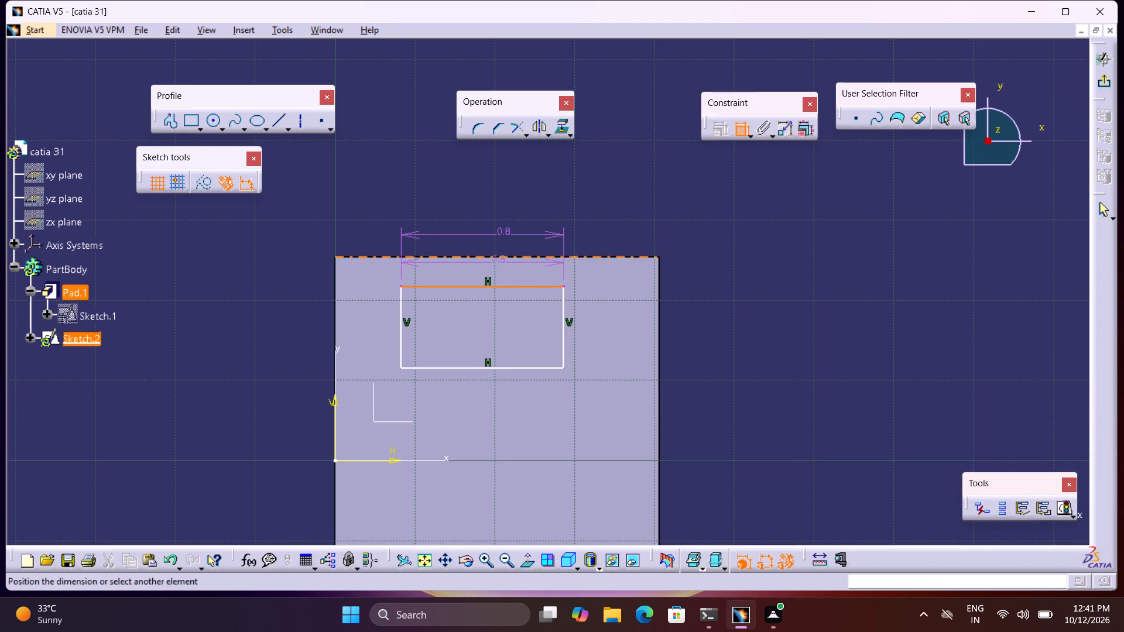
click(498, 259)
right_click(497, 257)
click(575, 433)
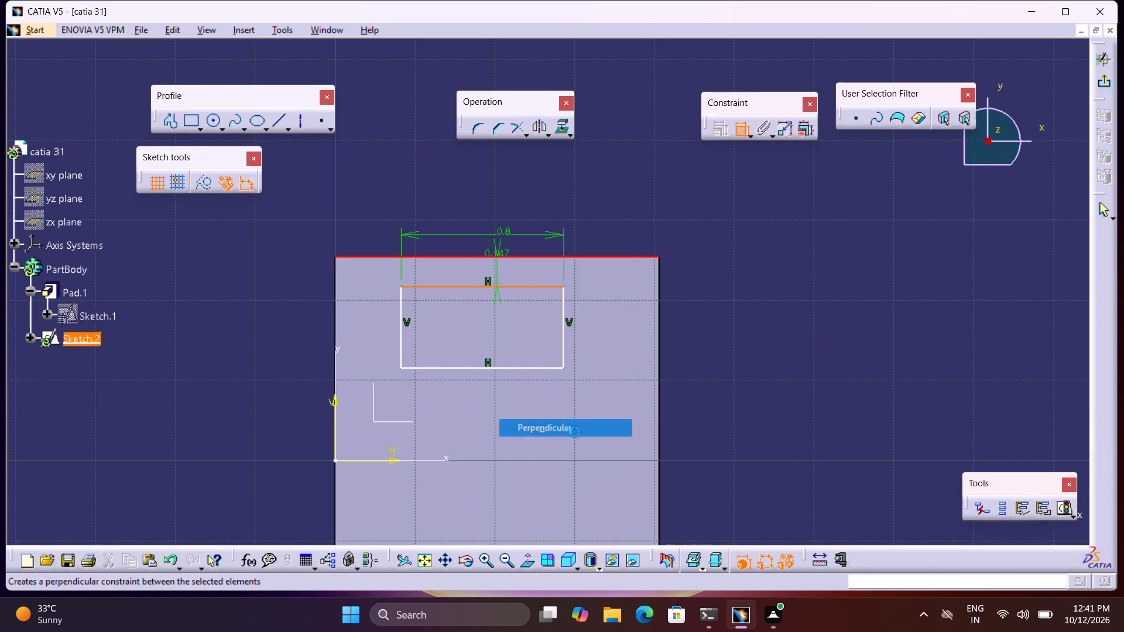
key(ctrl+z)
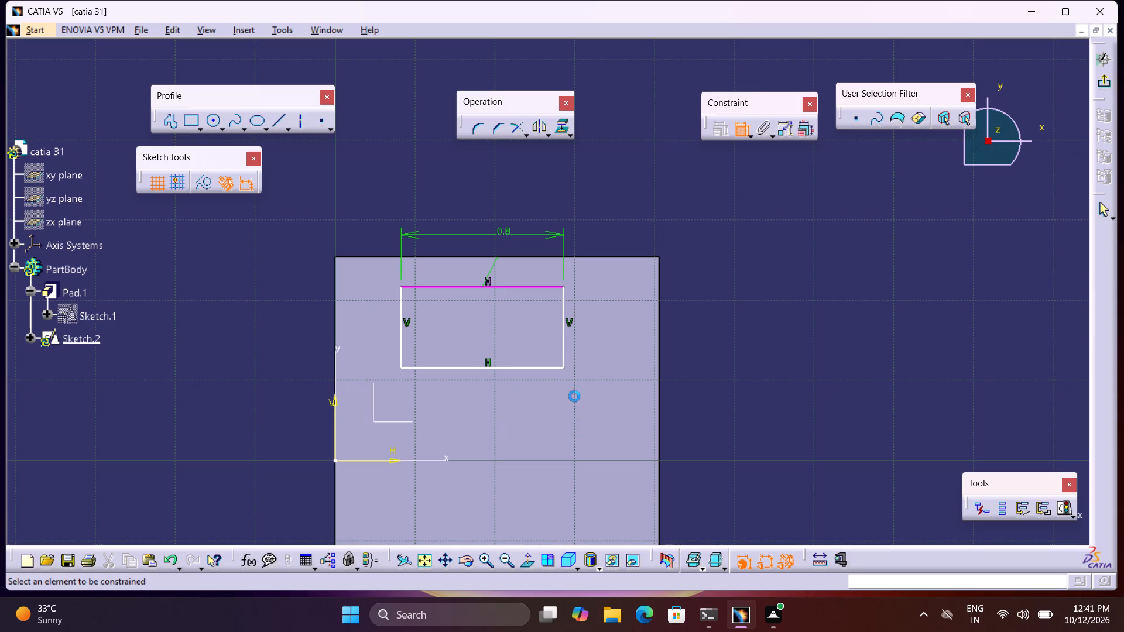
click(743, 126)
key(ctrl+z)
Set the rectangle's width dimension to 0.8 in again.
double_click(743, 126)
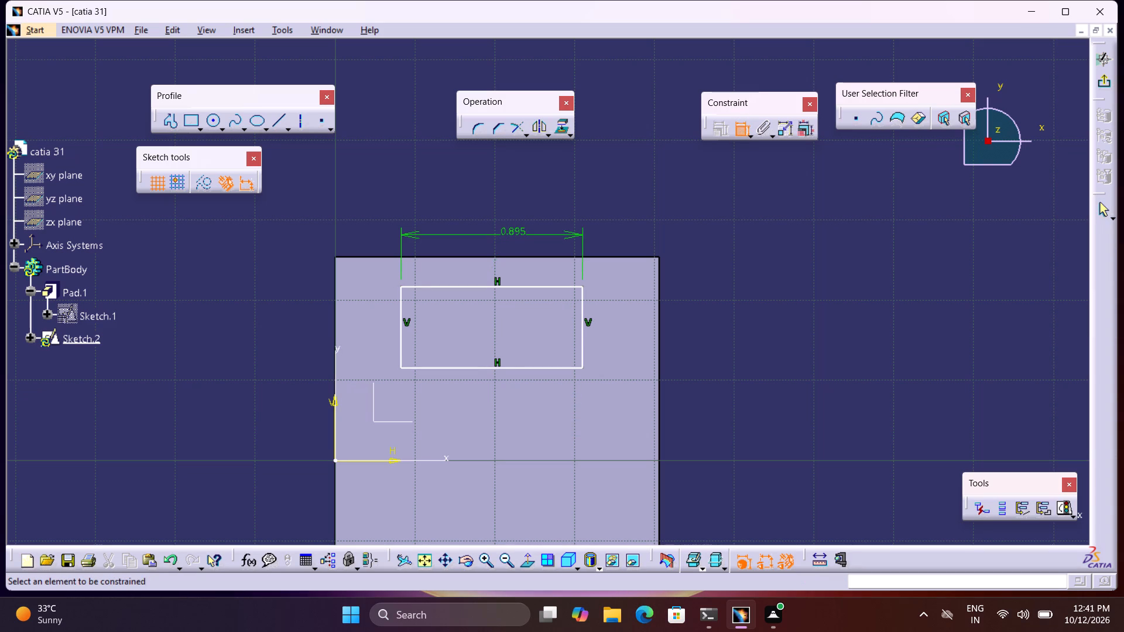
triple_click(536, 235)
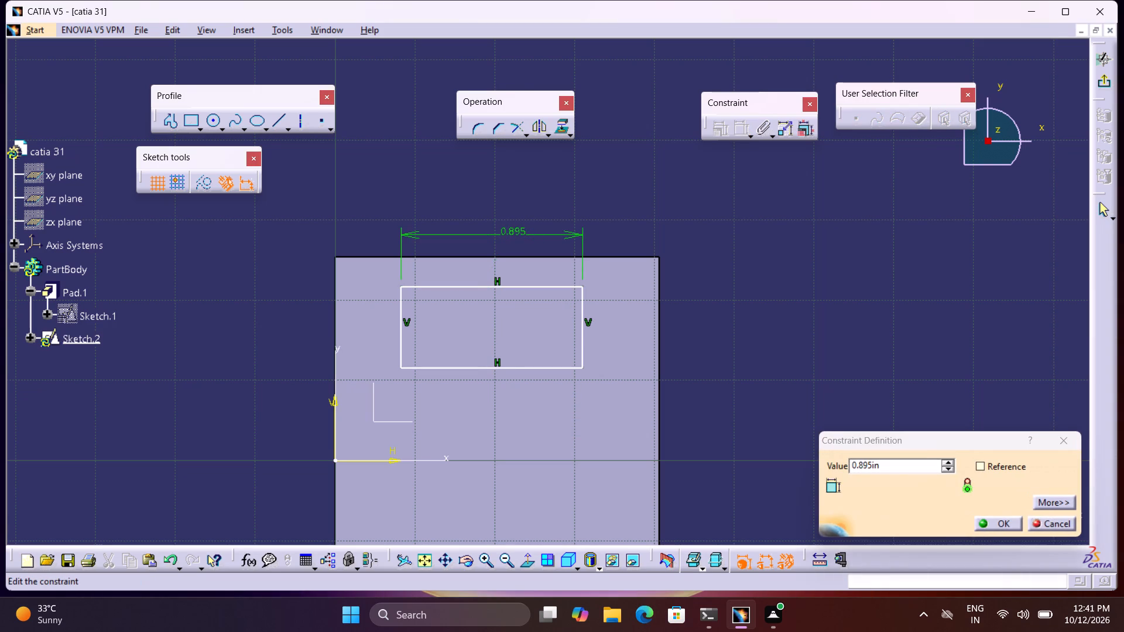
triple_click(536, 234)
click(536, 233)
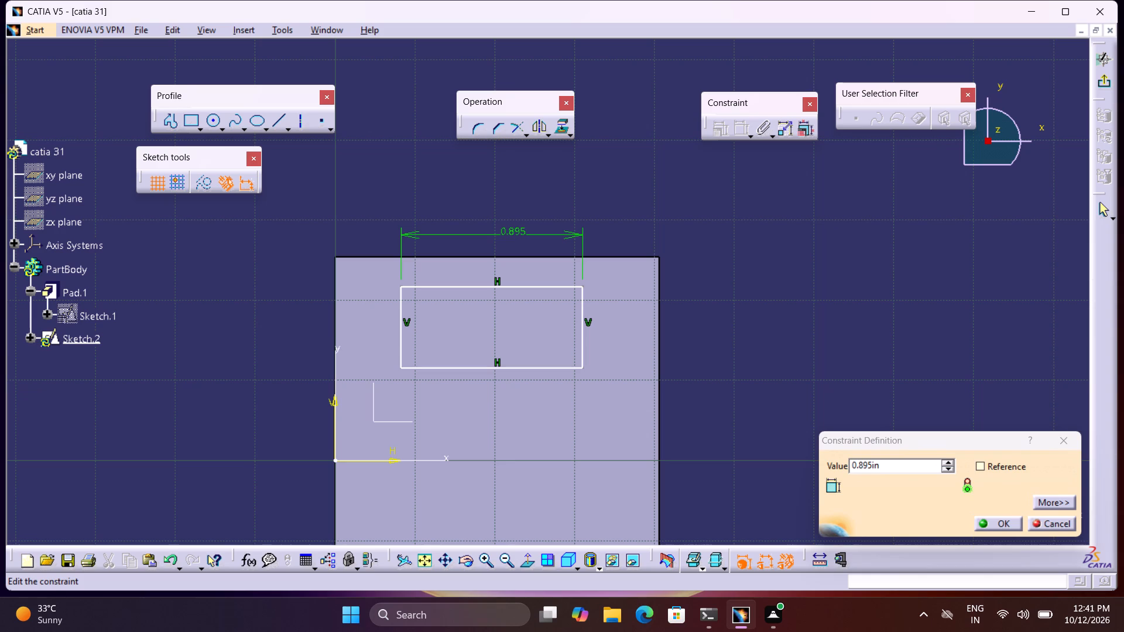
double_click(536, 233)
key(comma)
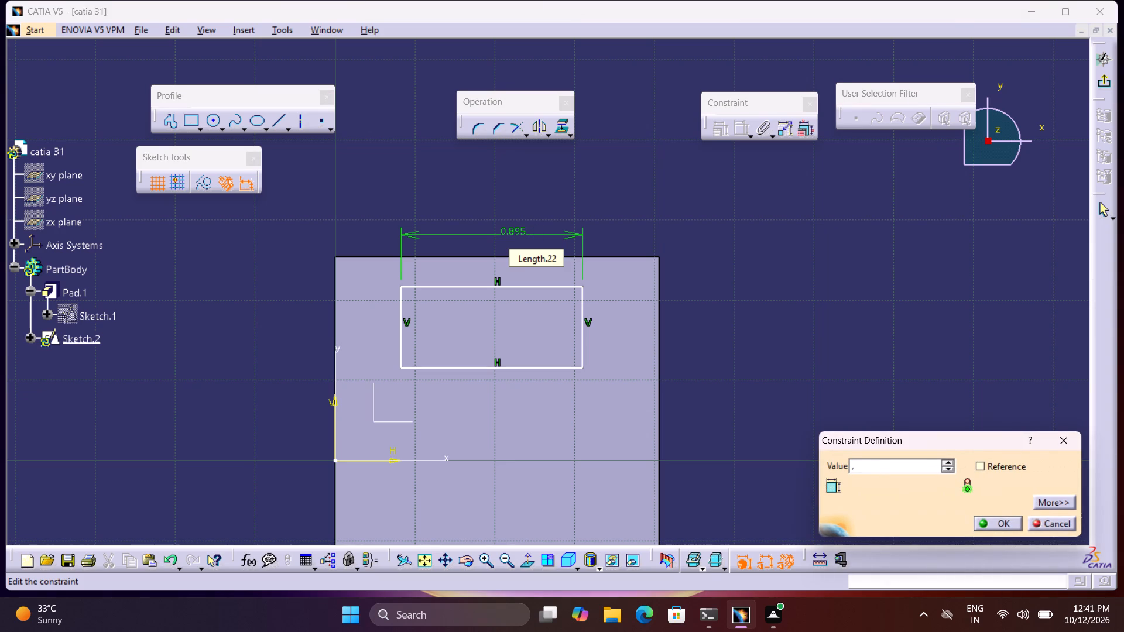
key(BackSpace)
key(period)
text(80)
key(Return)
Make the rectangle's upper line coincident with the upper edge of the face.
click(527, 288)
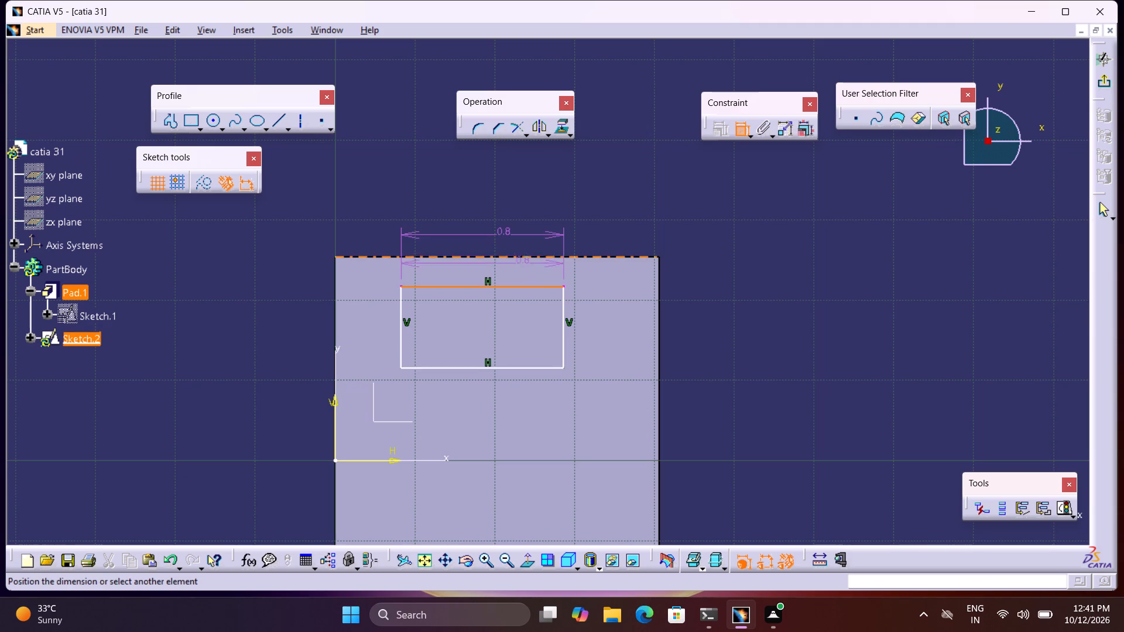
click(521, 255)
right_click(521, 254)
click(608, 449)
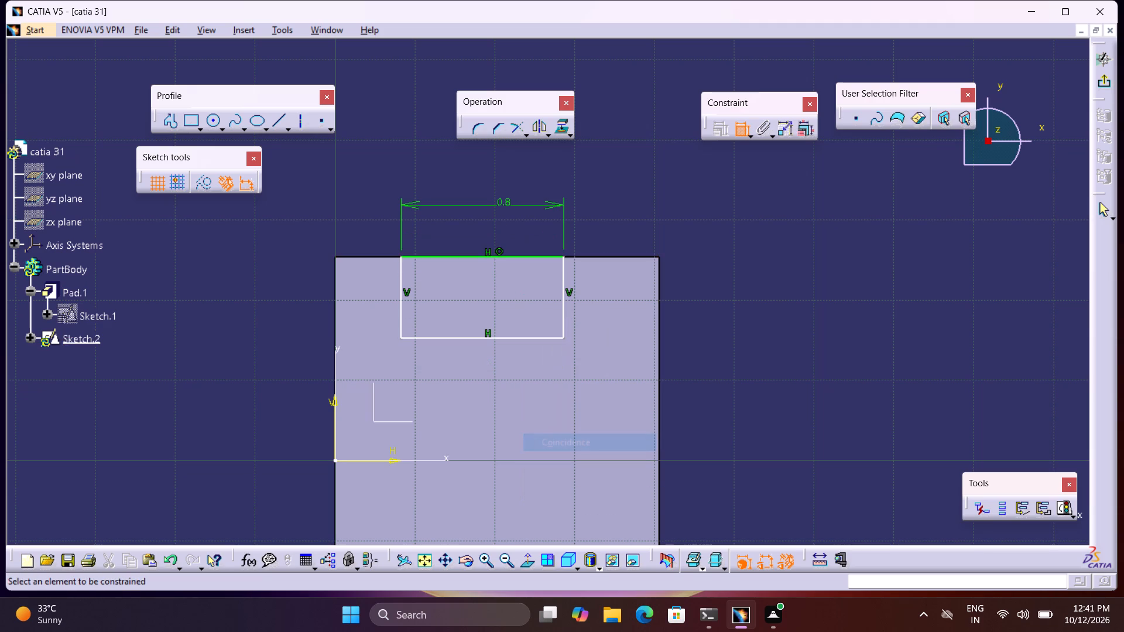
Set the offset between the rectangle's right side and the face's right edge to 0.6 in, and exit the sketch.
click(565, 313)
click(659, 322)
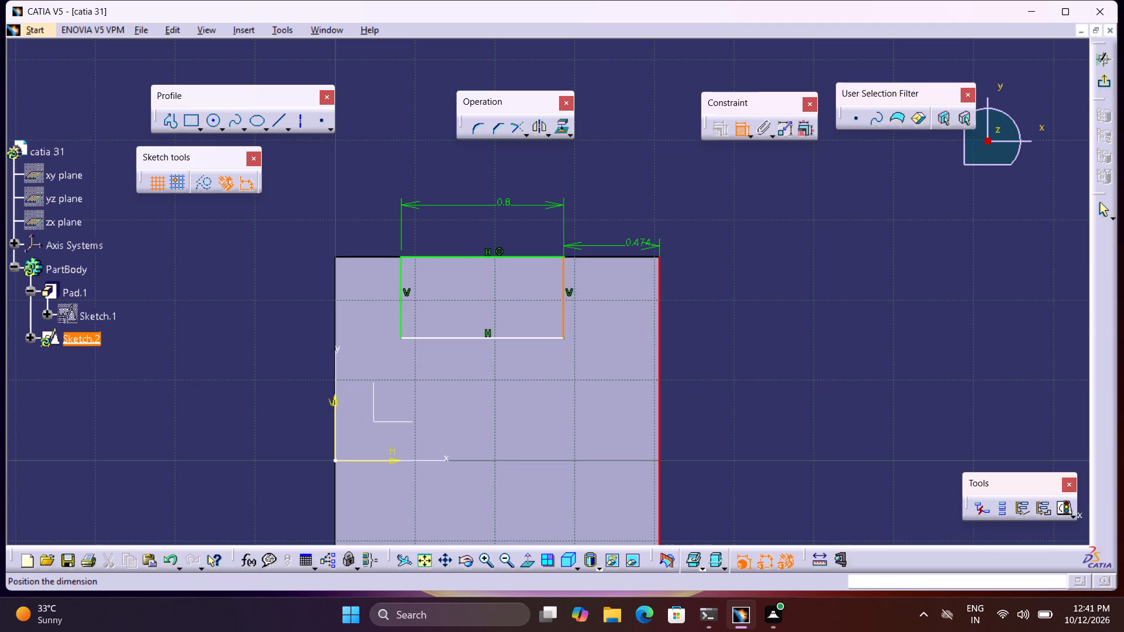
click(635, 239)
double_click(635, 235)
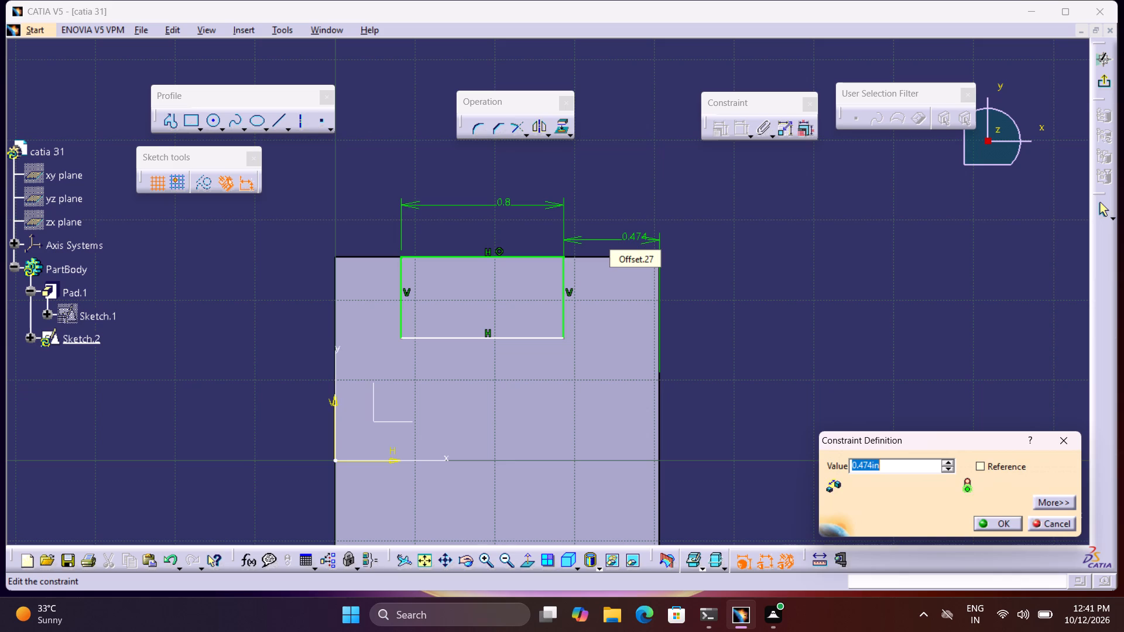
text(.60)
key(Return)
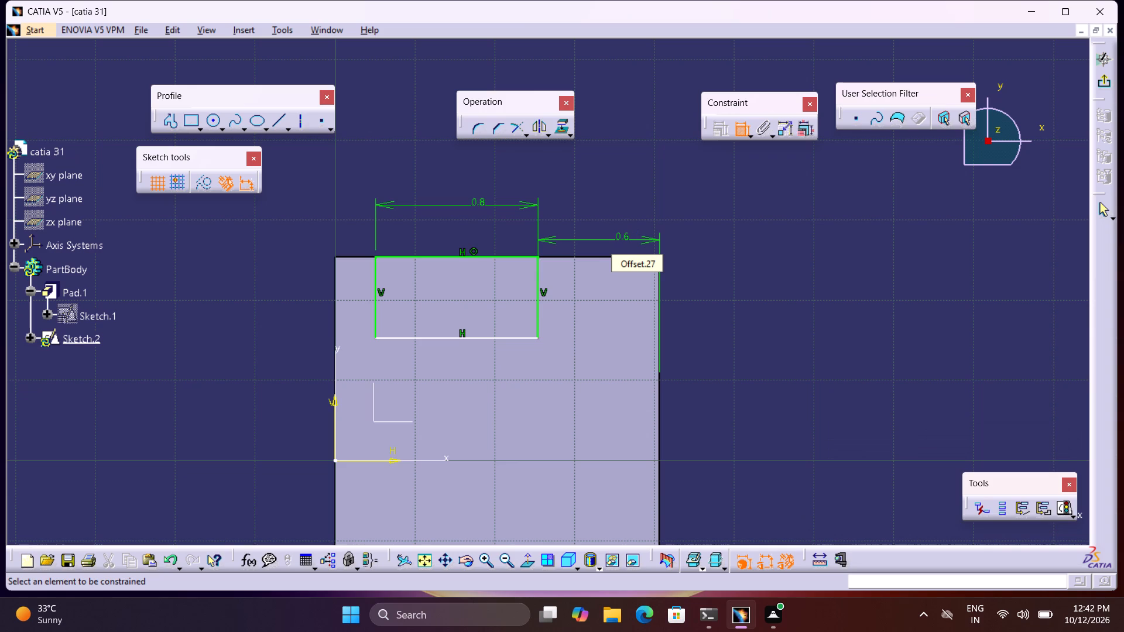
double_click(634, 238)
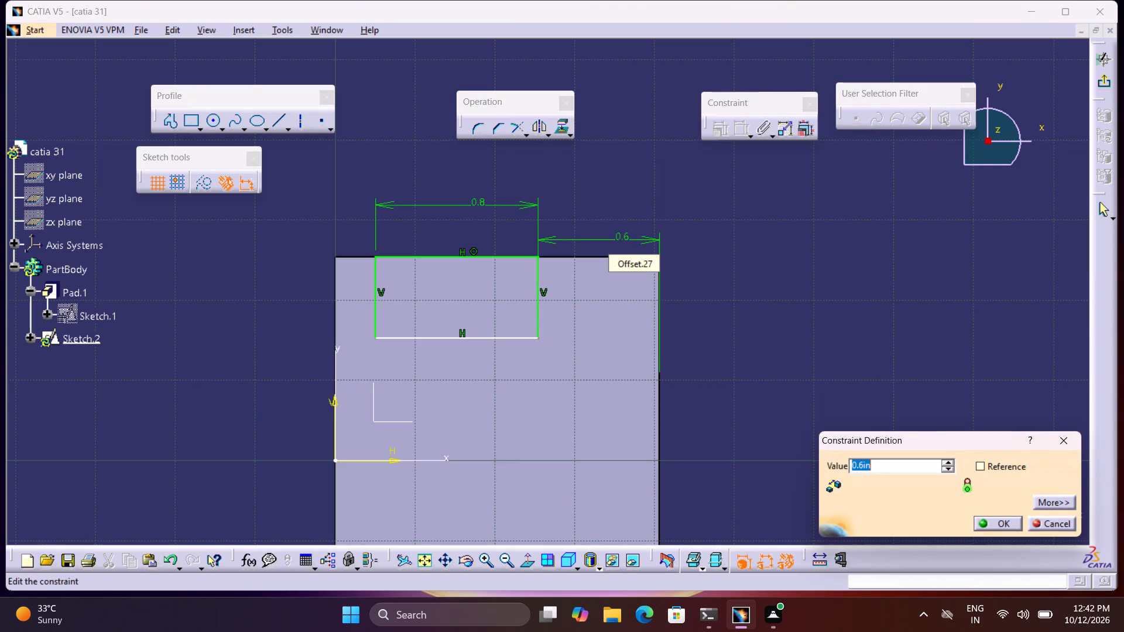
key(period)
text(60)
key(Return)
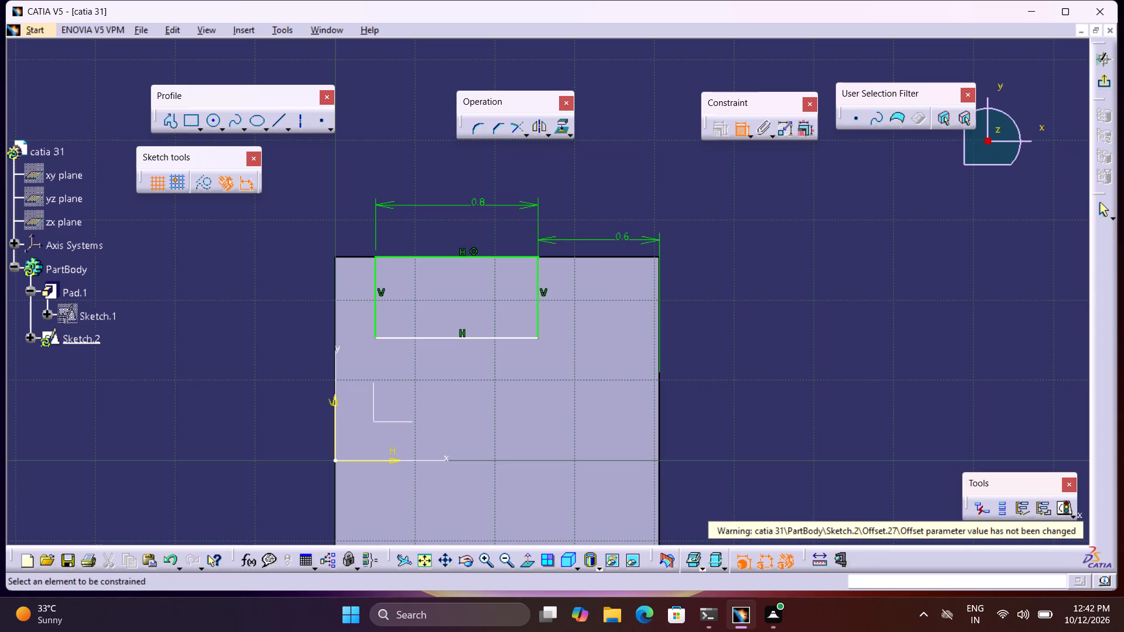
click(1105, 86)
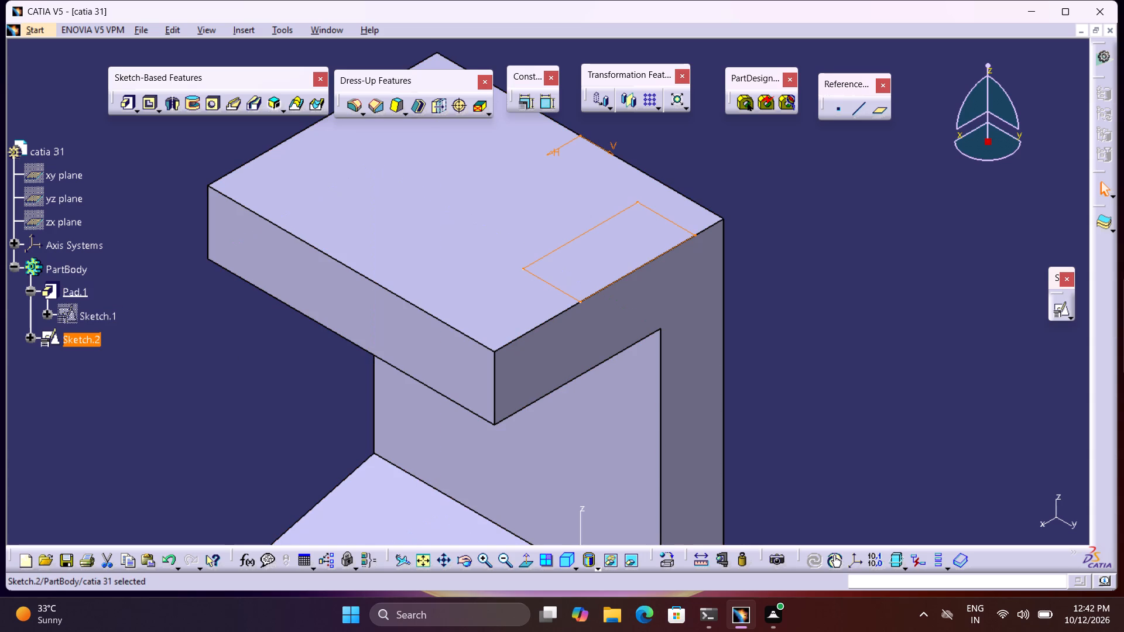
Open the pad's definition to examine its profile and dimensions, and close it without changes.
double_click(84, 287)
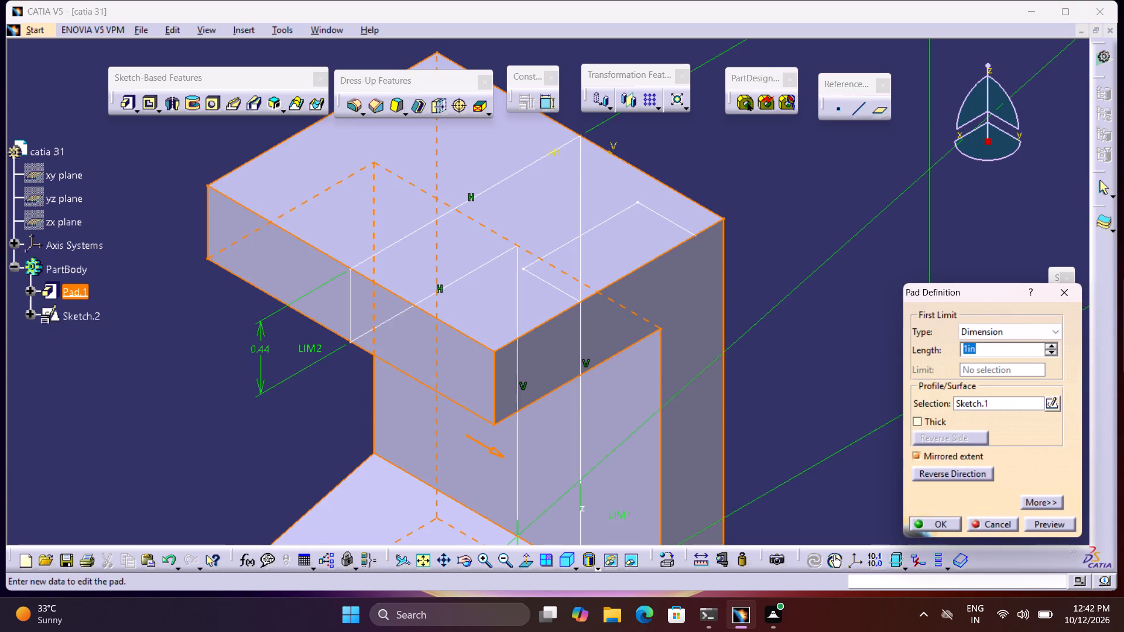
scroll(212, 316, down, 1)
middle_drag(212, 316, 213, 319)
right_click(212, 317)
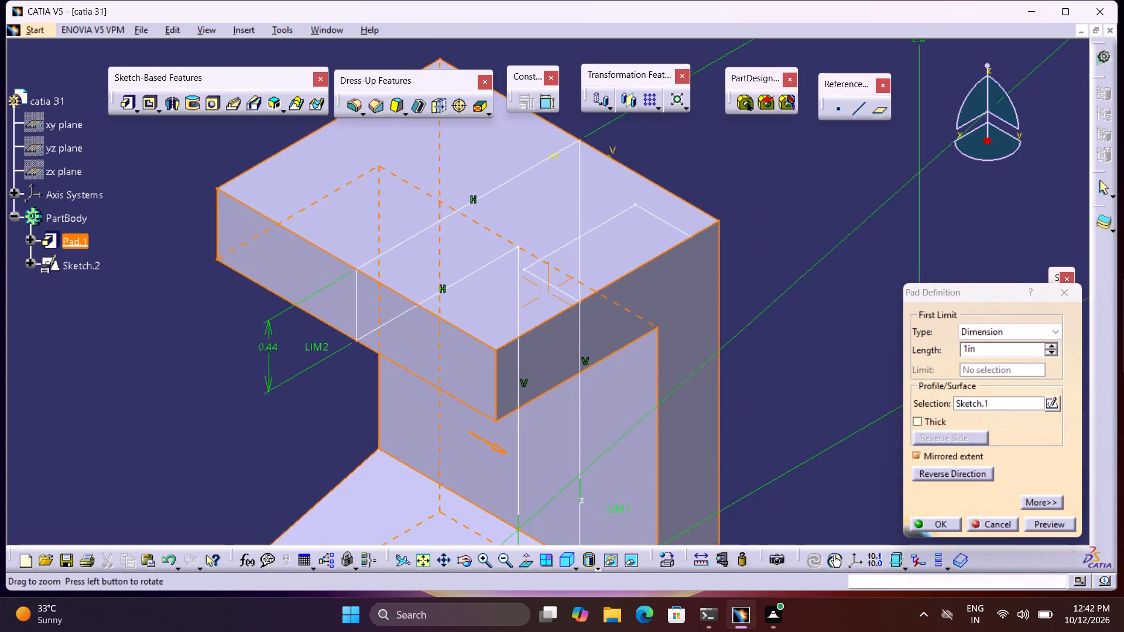
middle_drag(213, 319, 227, 382)
middle_drag(217, 346, 211, 319)
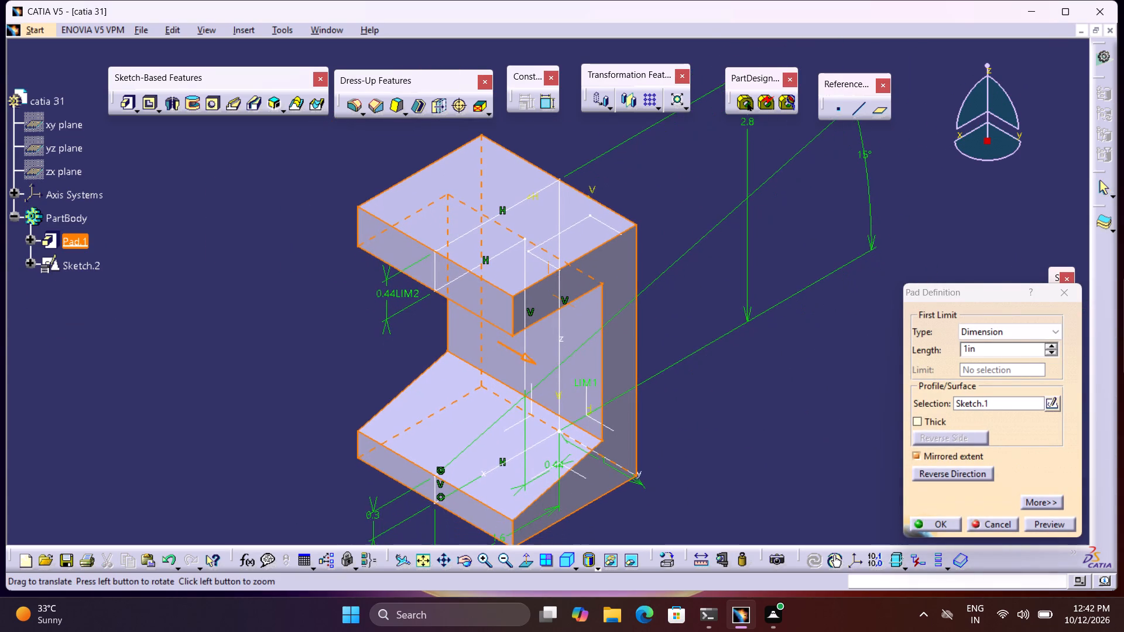
middle_drag(211, 319, 220, 355)
scroll(220, 356, up, 1)
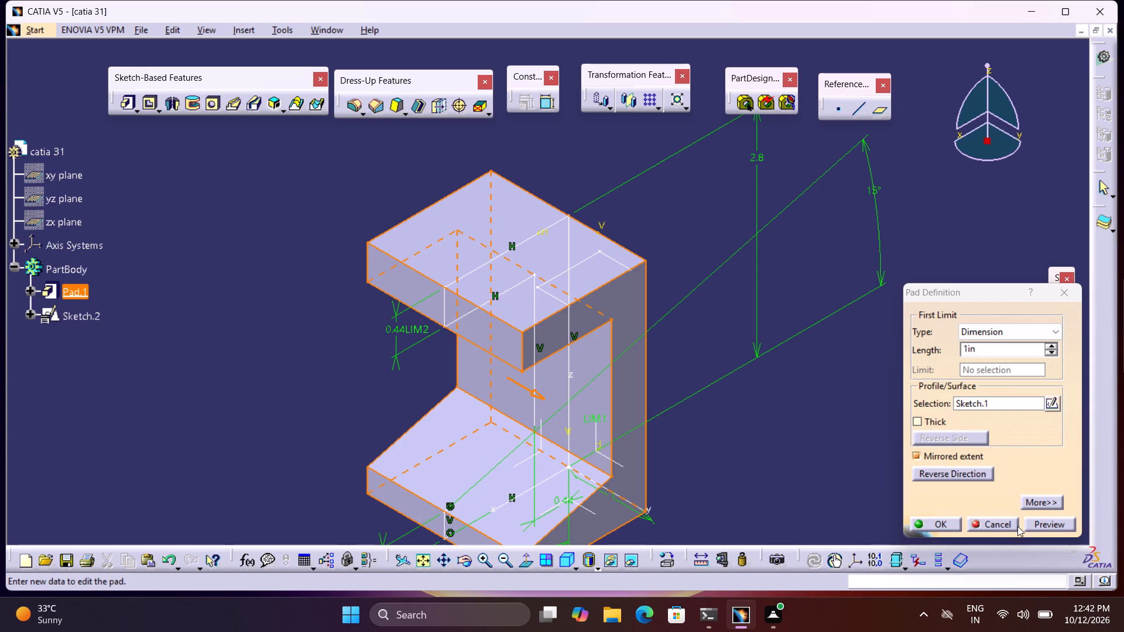
click(1017, 526)
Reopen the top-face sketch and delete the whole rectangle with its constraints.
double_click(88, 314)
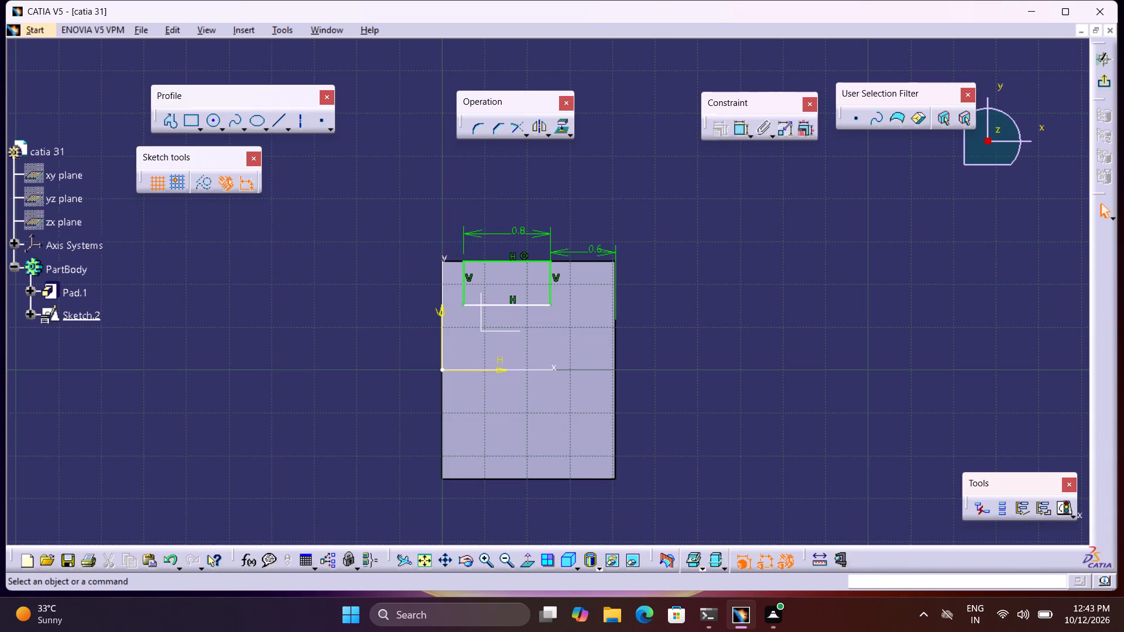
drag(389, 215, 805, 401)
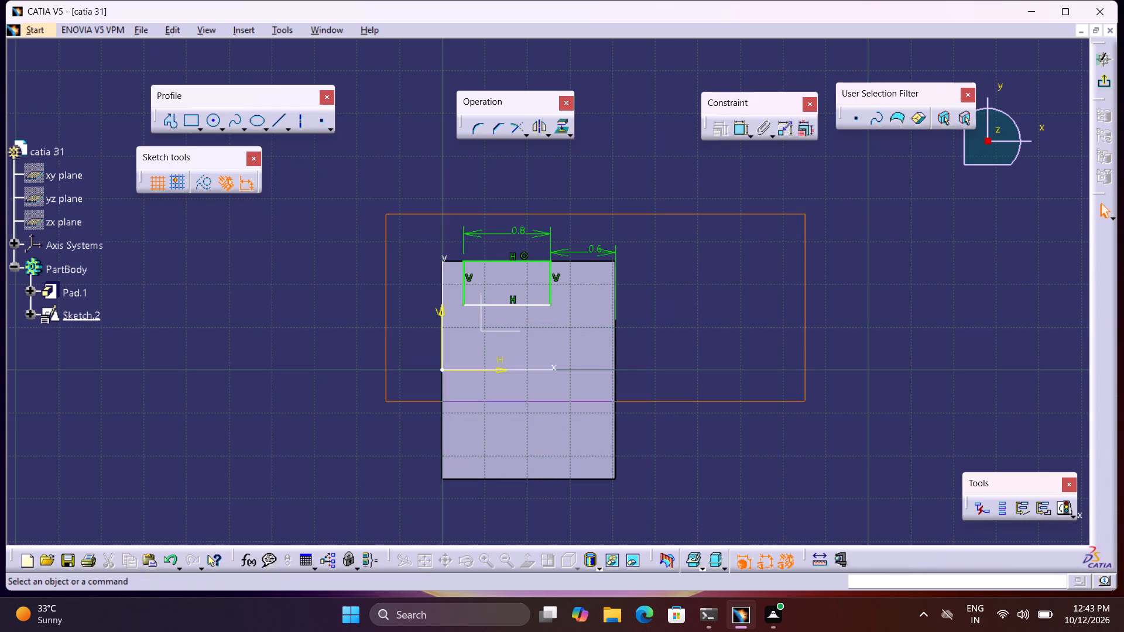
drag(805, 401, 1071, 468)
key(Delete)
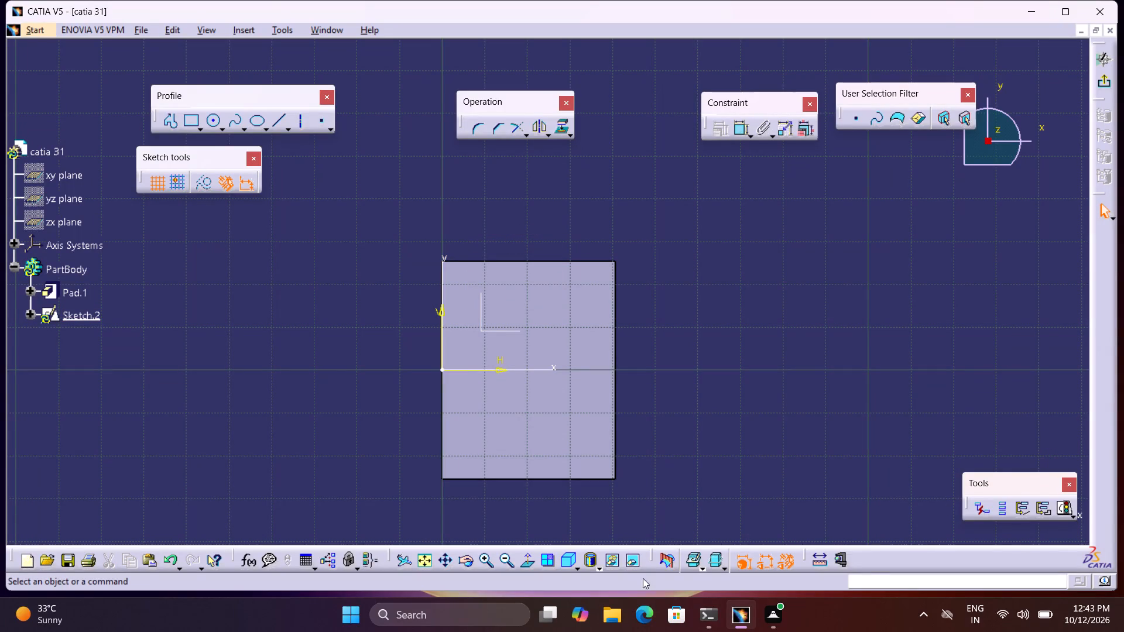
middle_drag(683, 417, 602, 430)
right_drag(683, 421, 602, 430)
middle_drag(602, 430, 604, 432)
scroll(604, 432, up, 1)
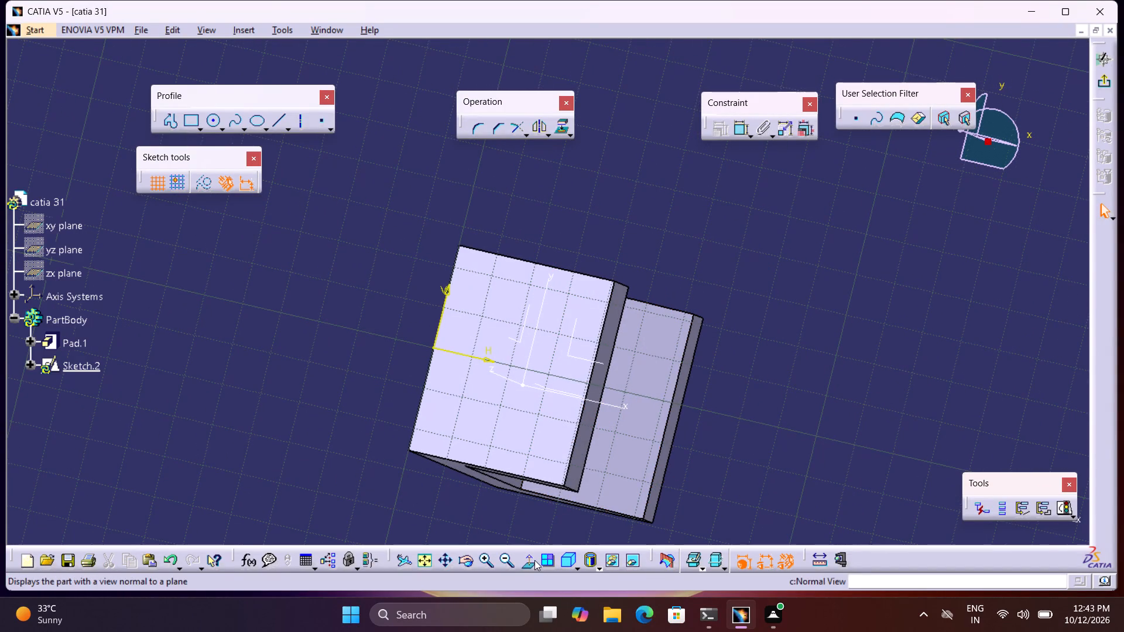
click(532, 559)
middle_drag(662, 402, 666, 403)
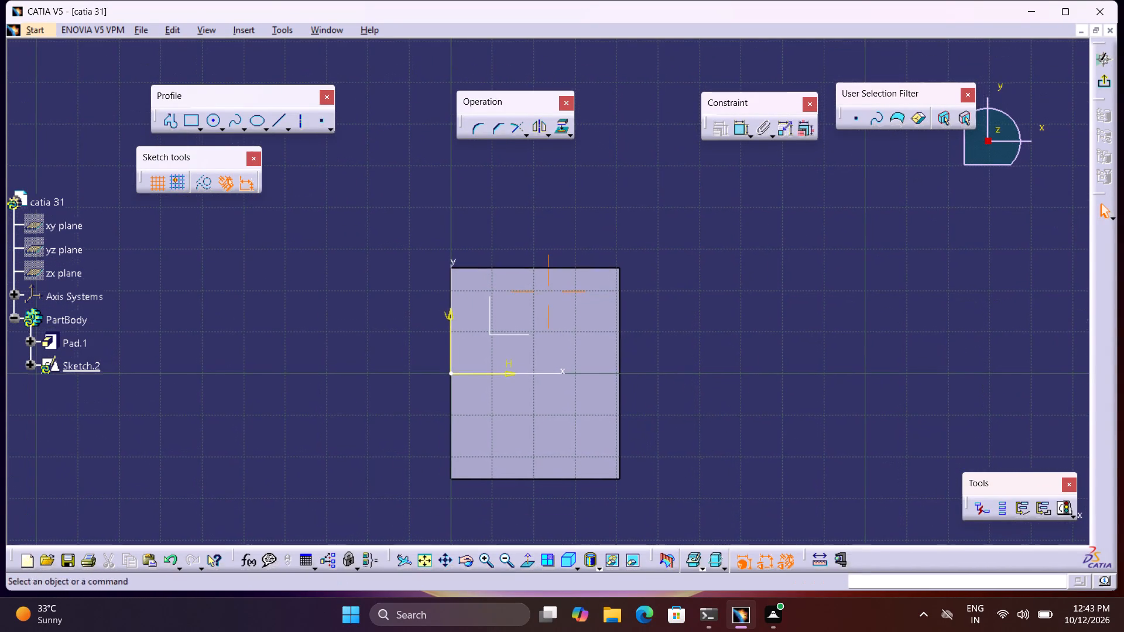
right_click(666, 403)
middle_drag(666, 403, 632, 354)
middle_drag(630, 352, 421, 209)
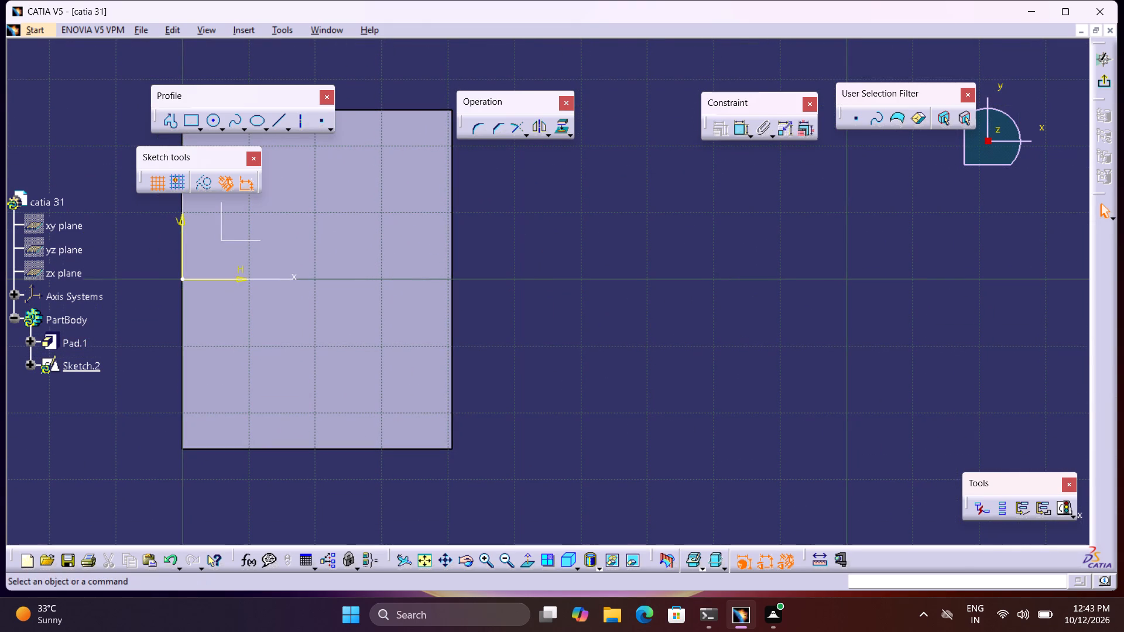
Draw an upright rectangle about 0.57 in high inside the top face, near the face's right edge.
click(191, 114)
click(365, 226)
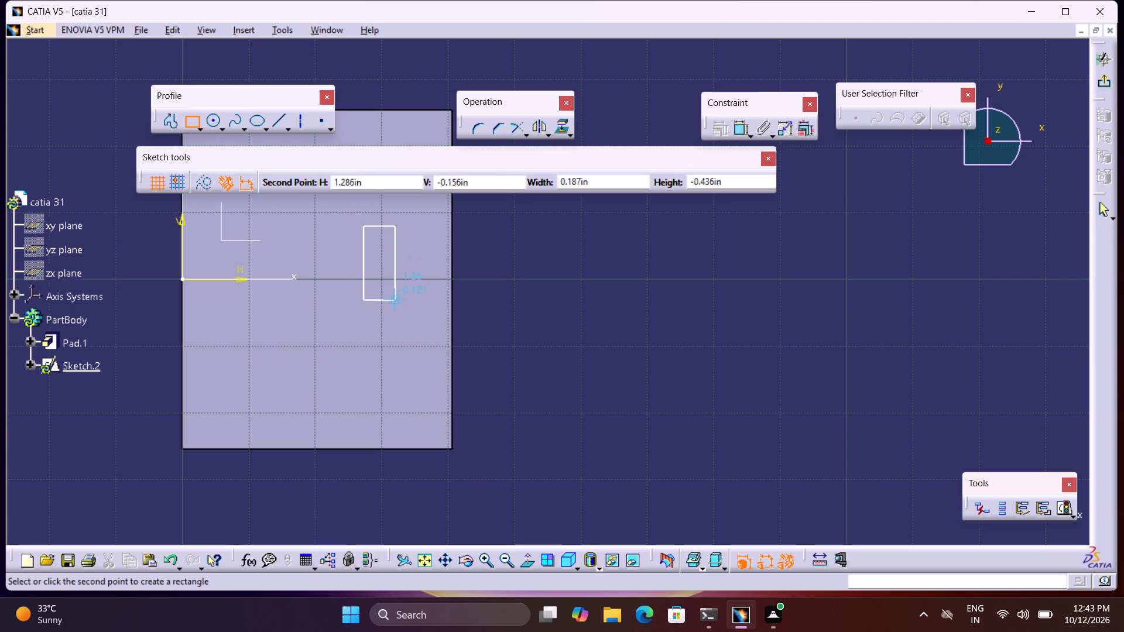
click(409, 322)
Make the rectangle's right side coincident with the right edge of the face.
triple_click(738, 128)
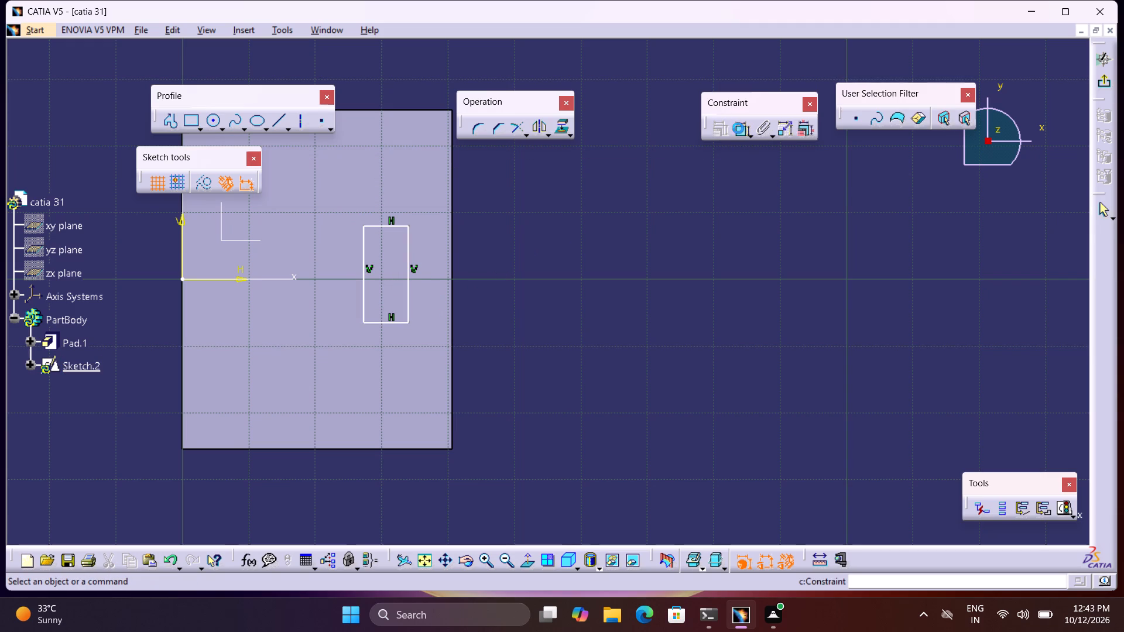
double_click(740, 129)
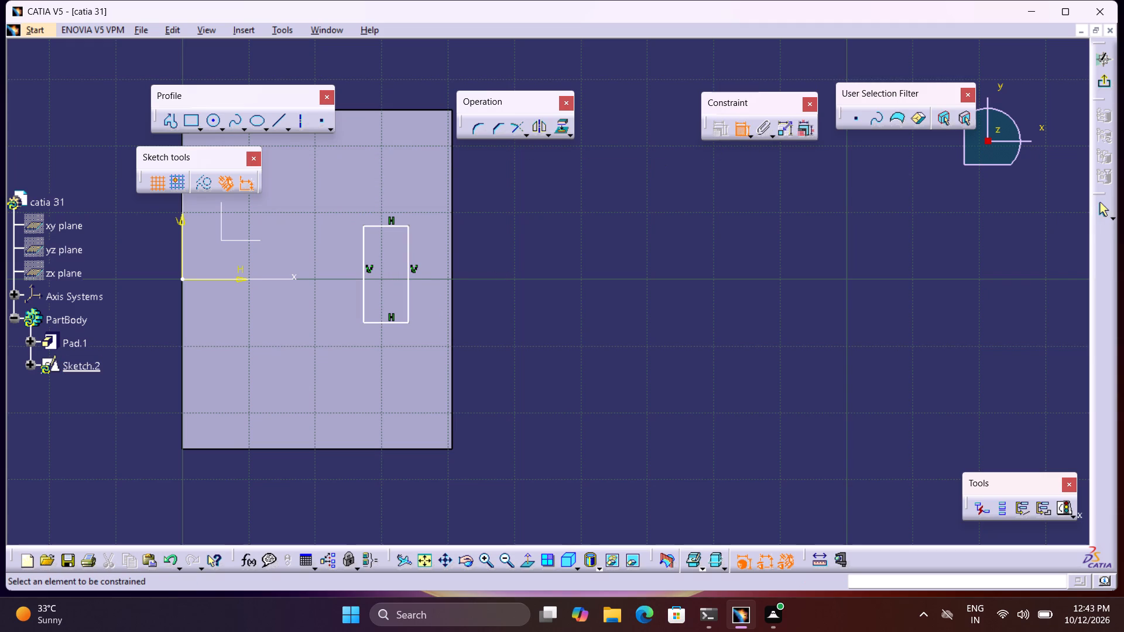
click(409, 260)
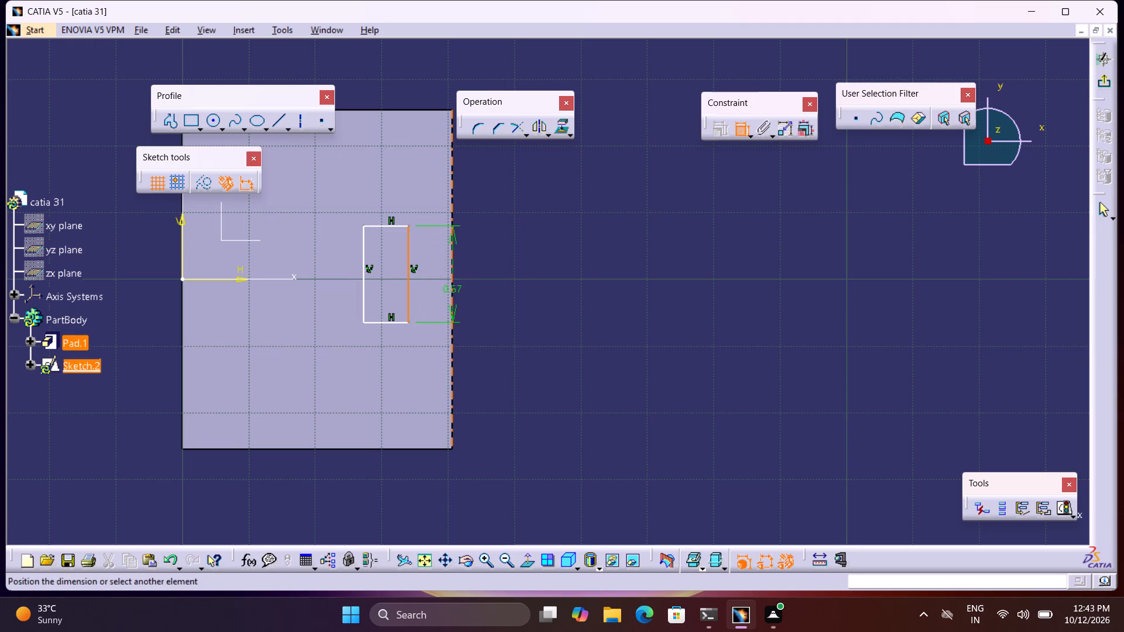
click(452, 291)
right_click(452, 290)
click(497, 474)
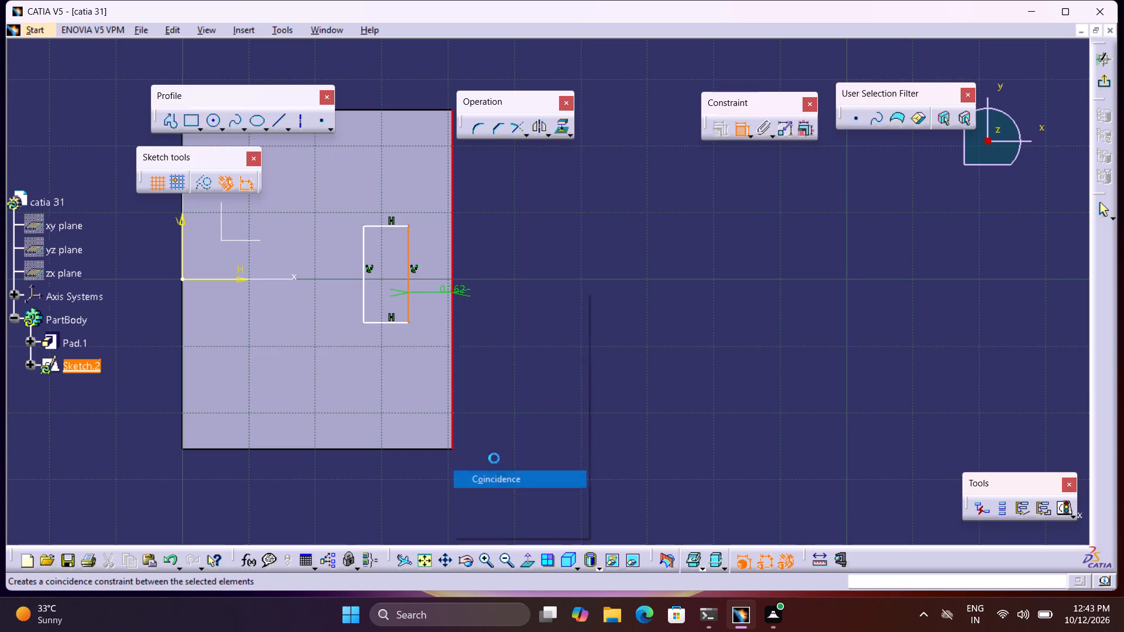
Dimension the rectangle's right side and set its length to 0.80 in.
click(453, 287)
click(512, 315)
double_click(512, 313)
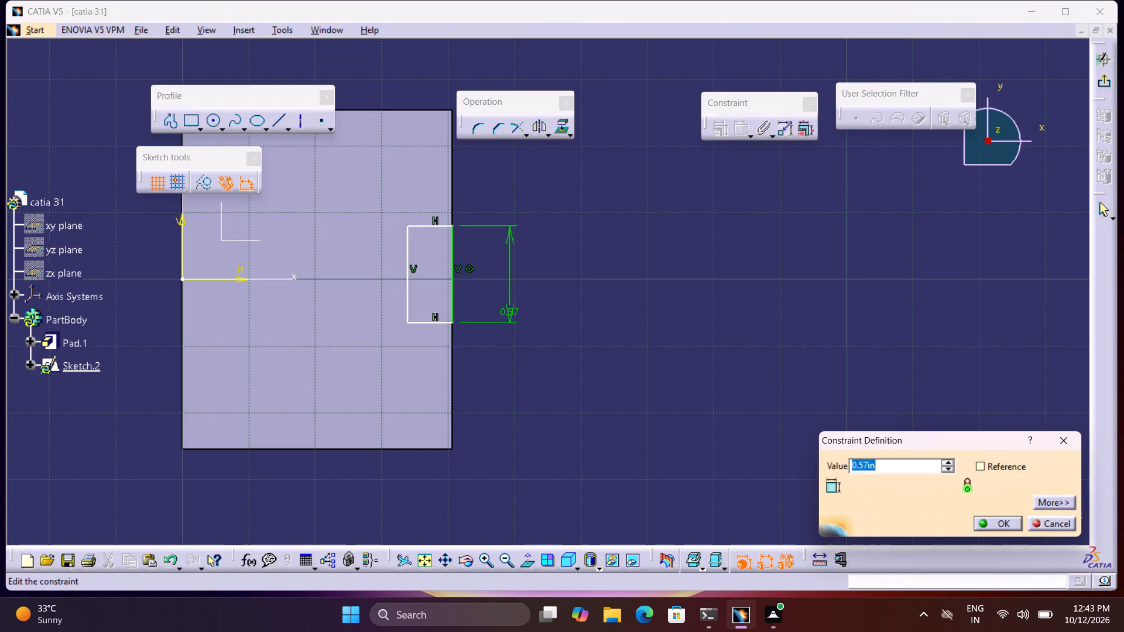
key(period)
key(8)
key(0)
key(Return)
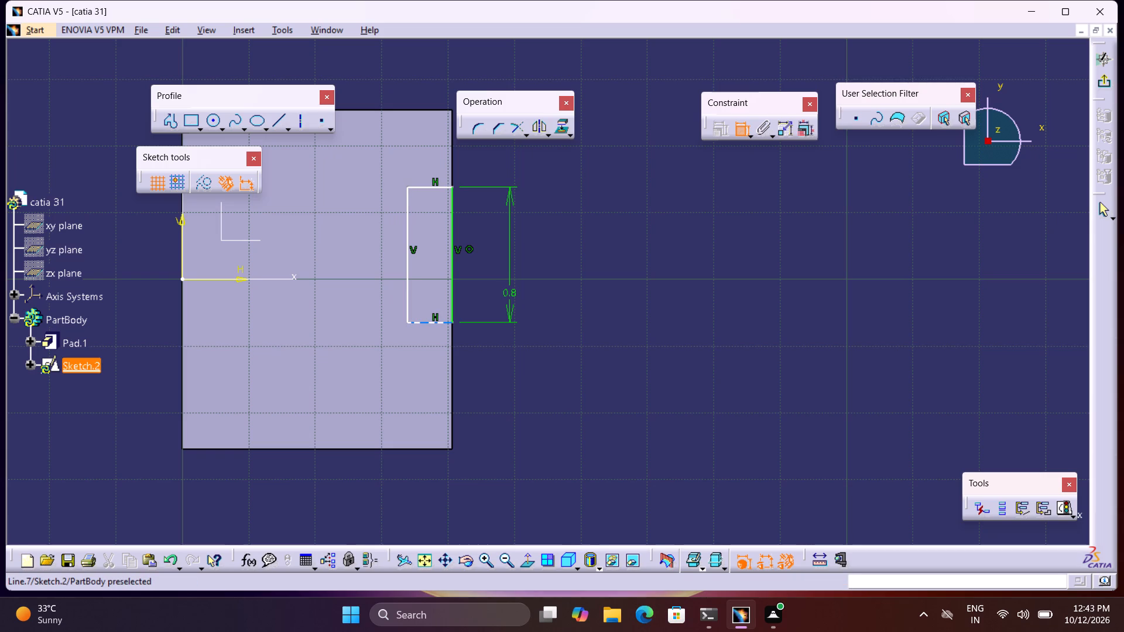
Dimension the offset between the rectangle's left side and the face's left edge, and set it to 0.70 in.
click(407, 317)
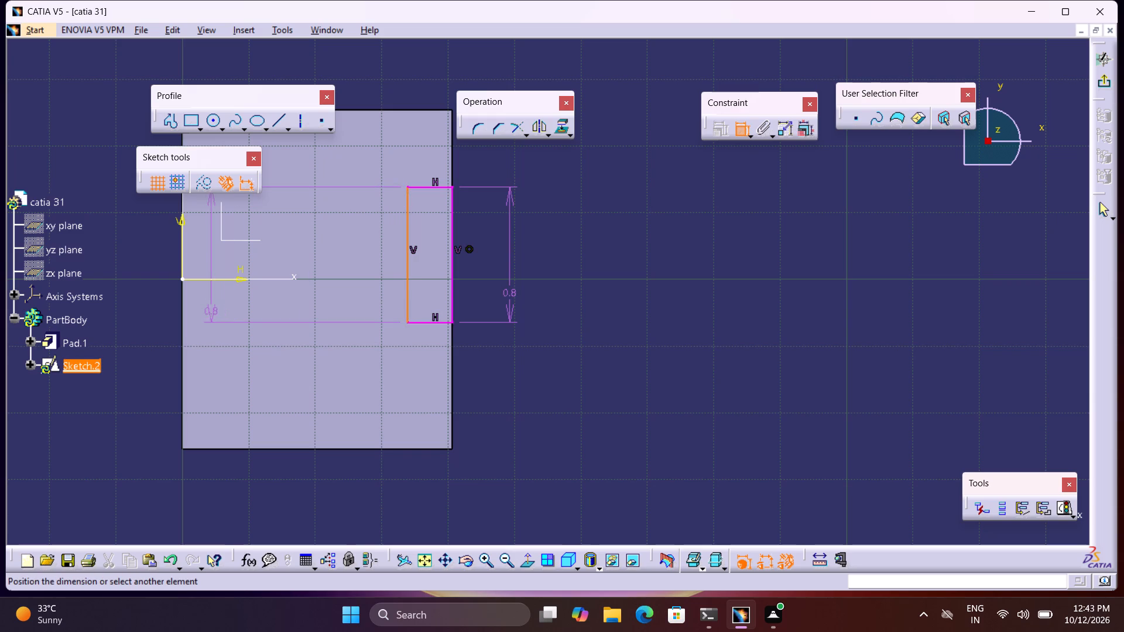
click(184, 308)
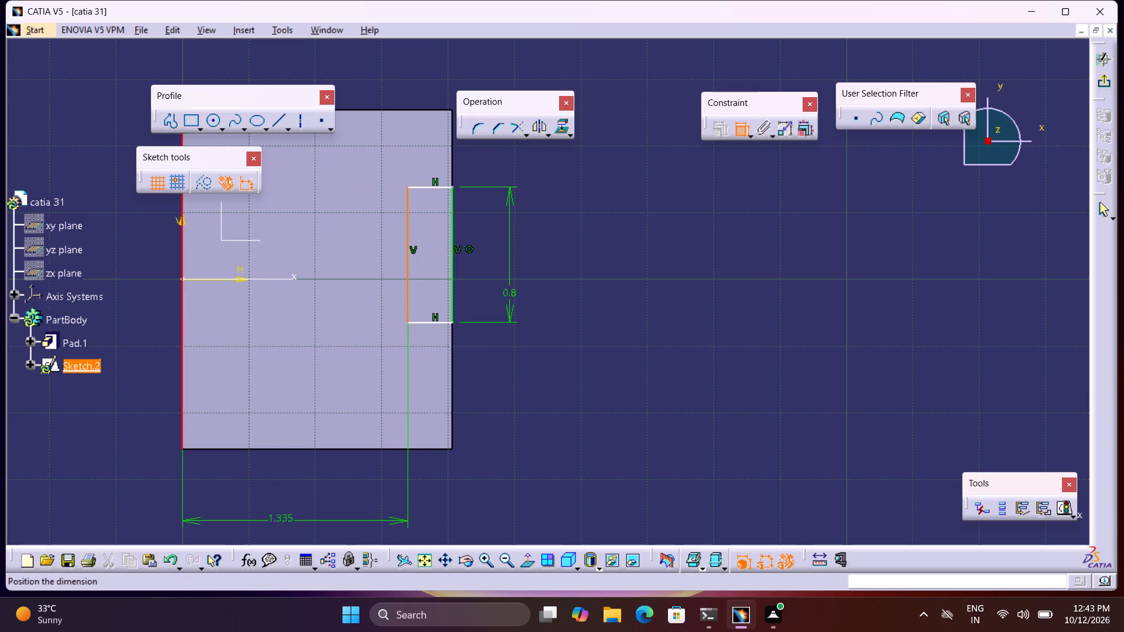
click(275, 486)
double_click(275, 484)
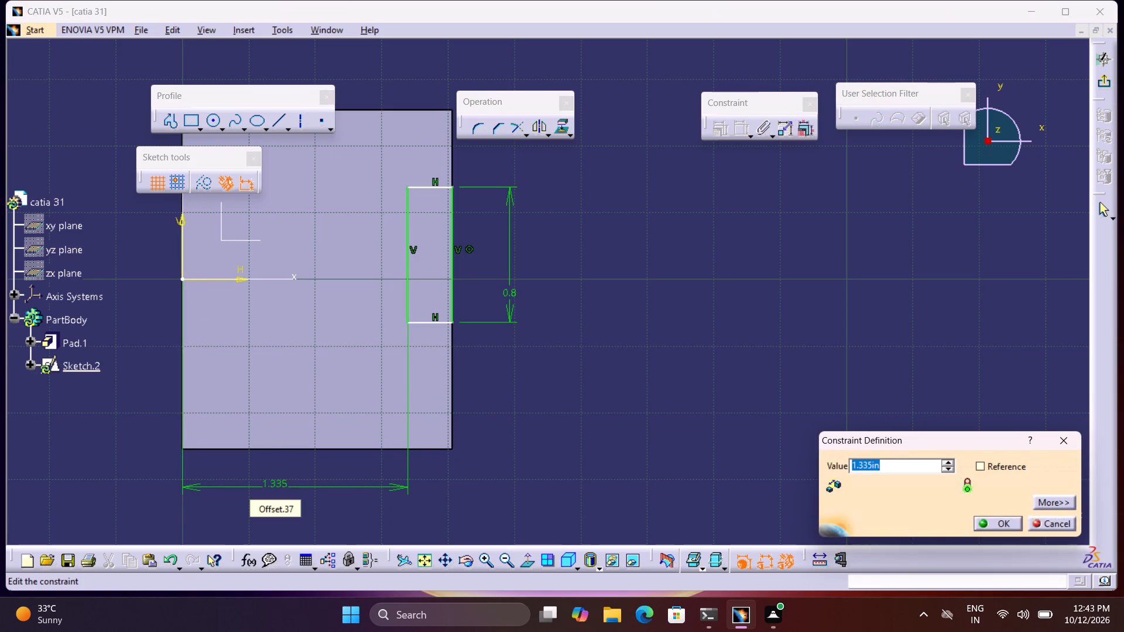
text(.7)
key(0)
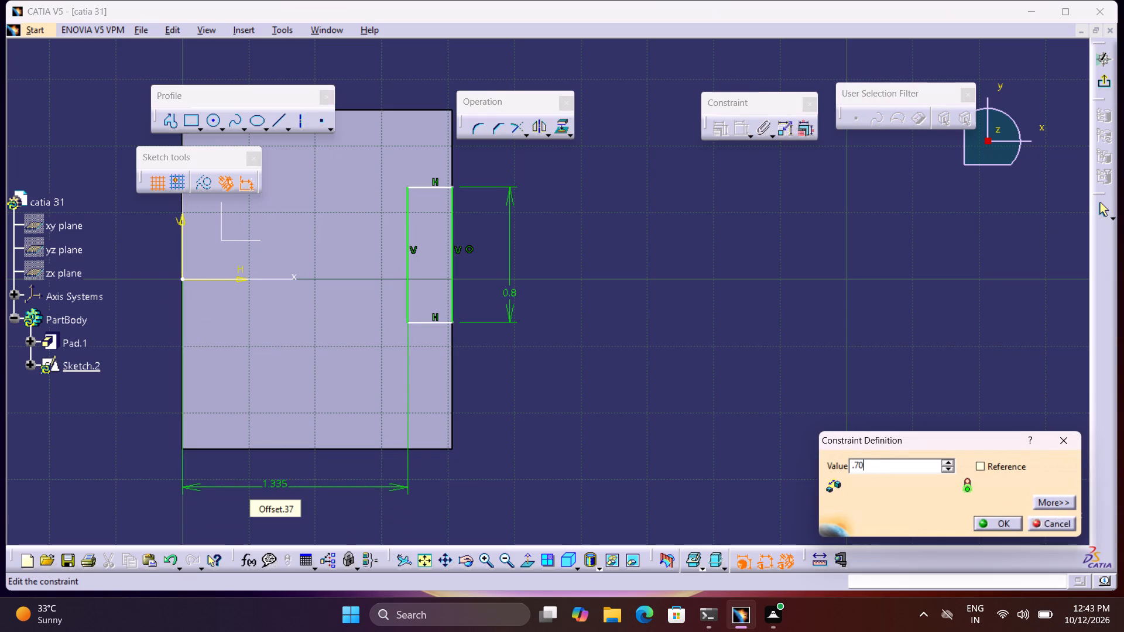
key(Return)
Set the offset of the rectangle's left side from the face's left edge to 0.60 in.
double_click(276, 483)
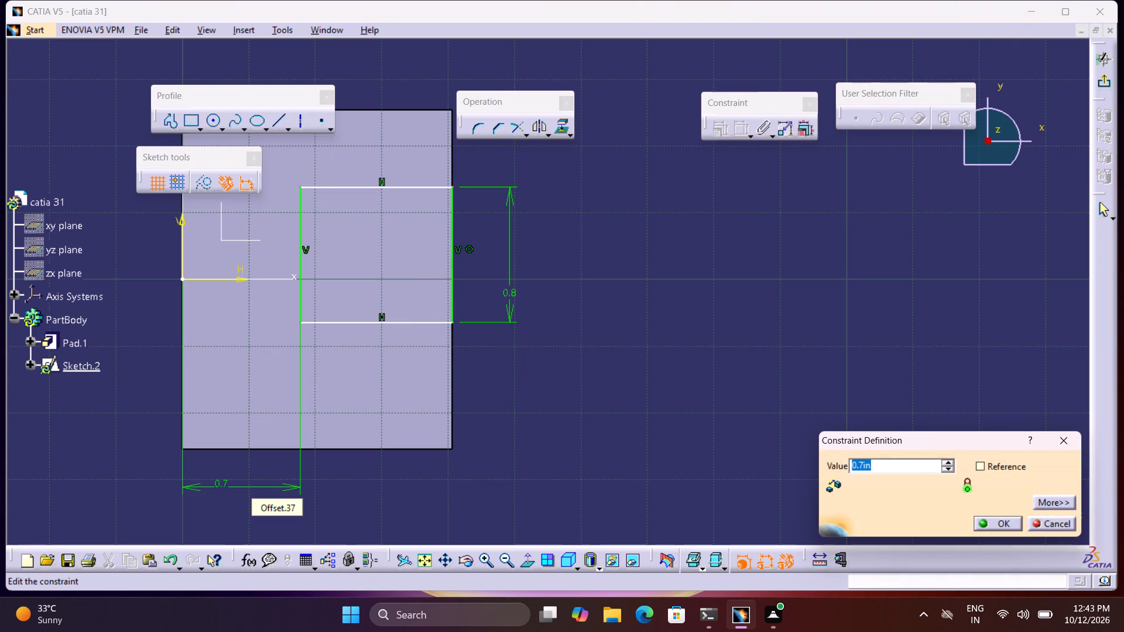
key(period)
key(6)
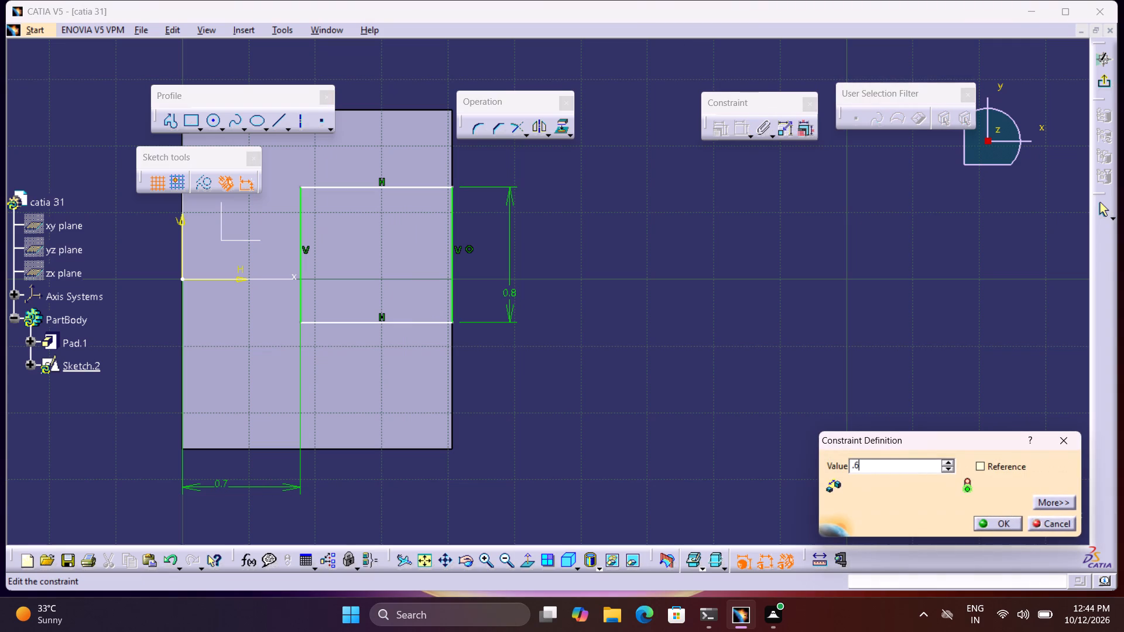
key(0)
key(Return)
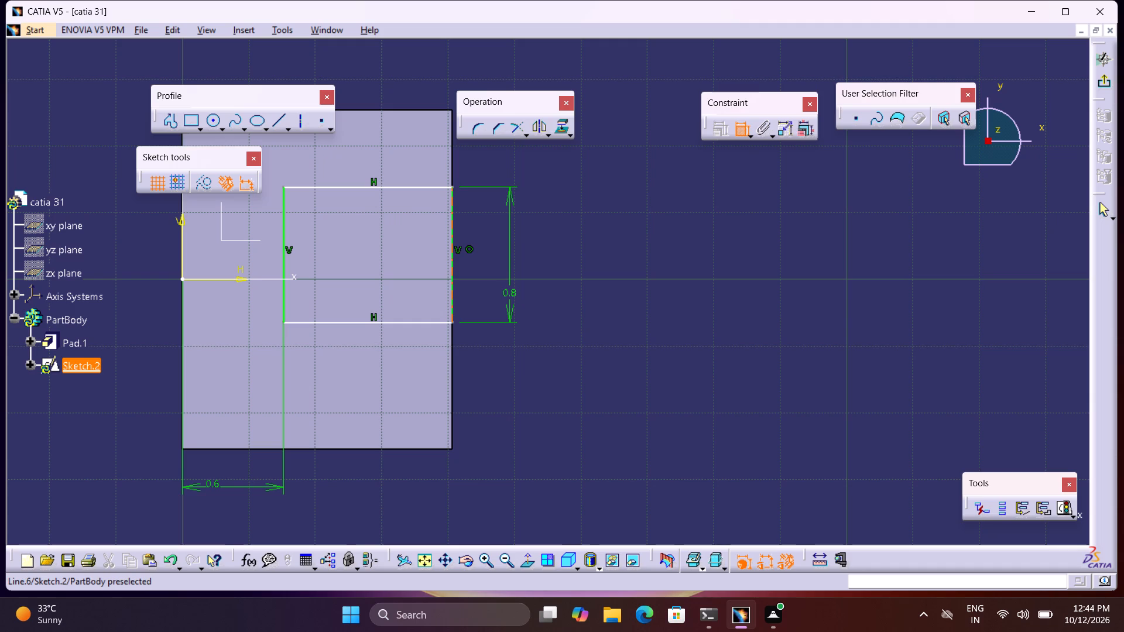
Set the offset between the rectangle's lower side and the face's lower edge to 0.60 in, and exit the sketch.
click(446, 321)
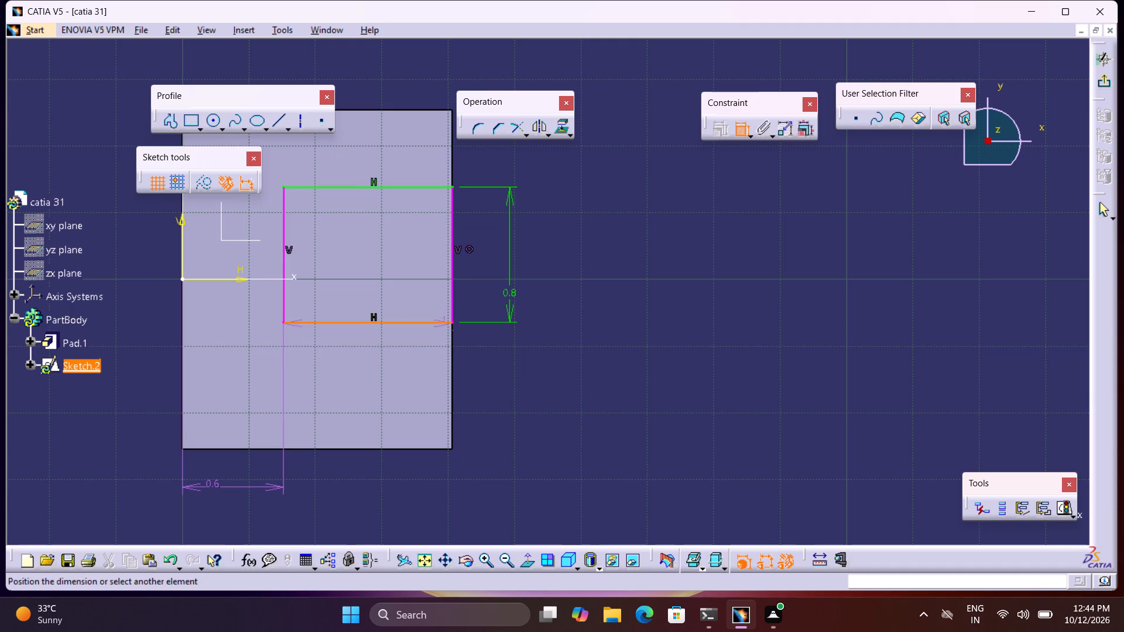
click(431, 451)
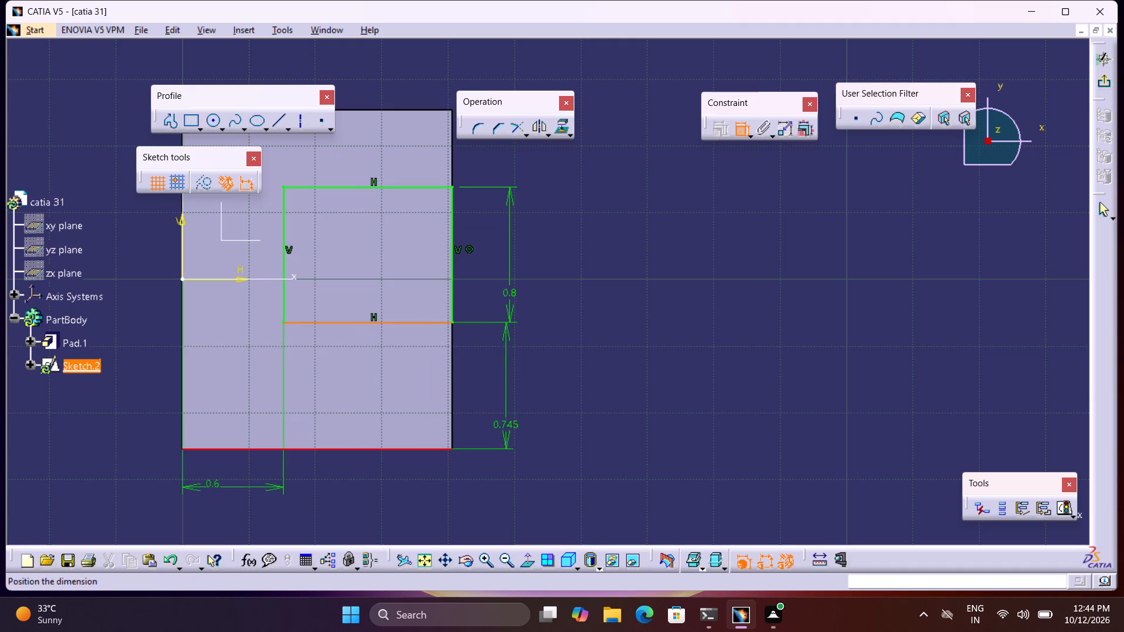
click(502, 410)
double_click(503, 407)
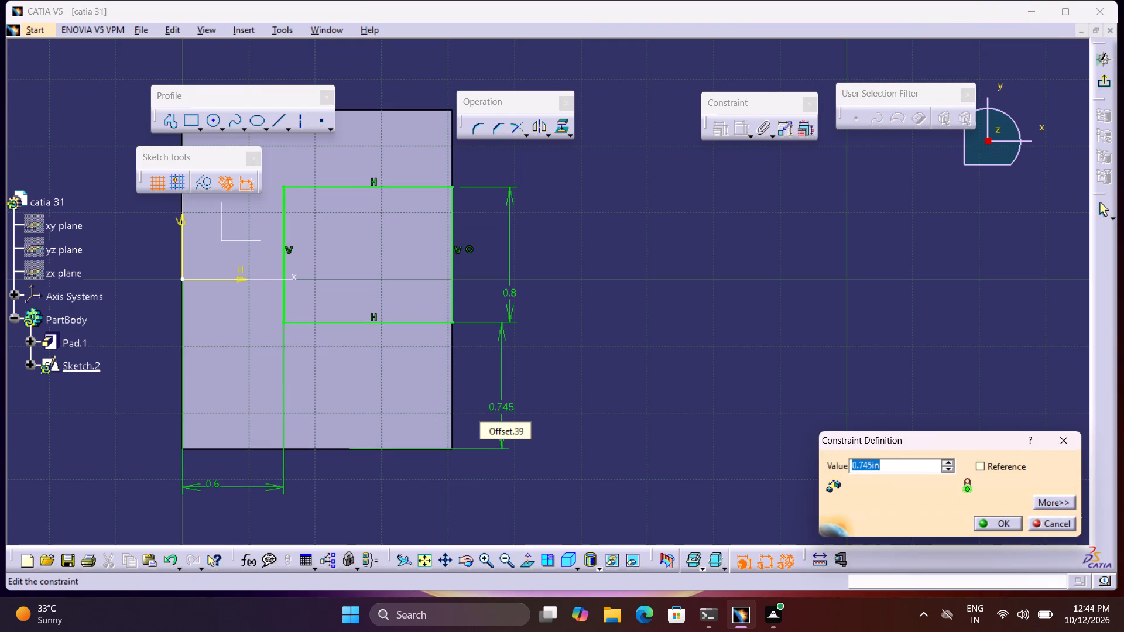
text(.6)
key(0)
key(Return)
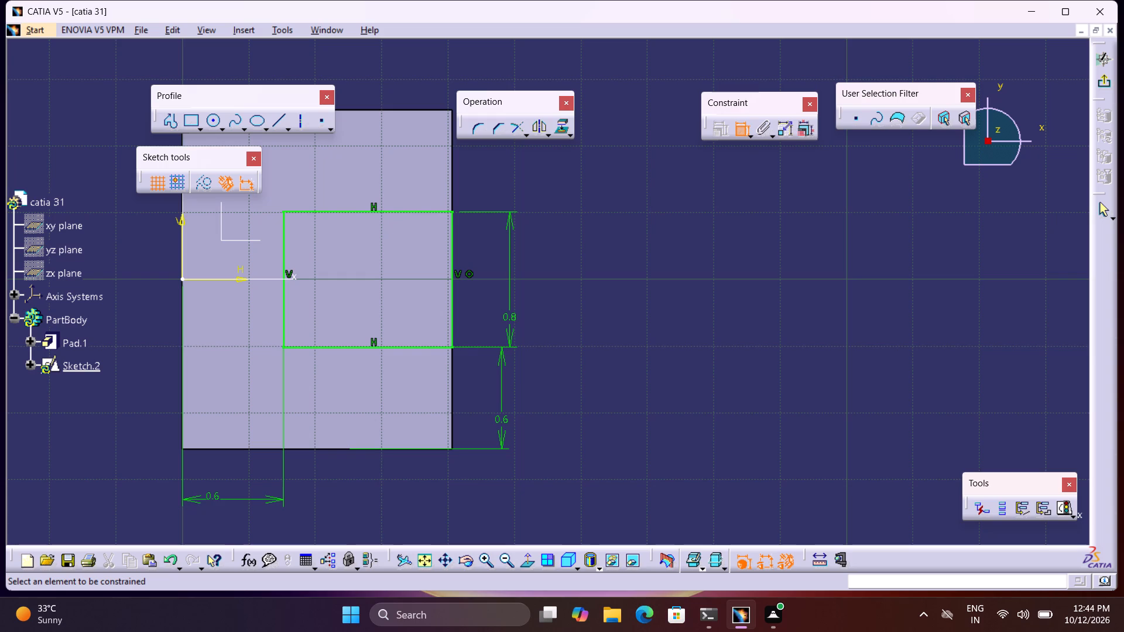
click(1108, 77)
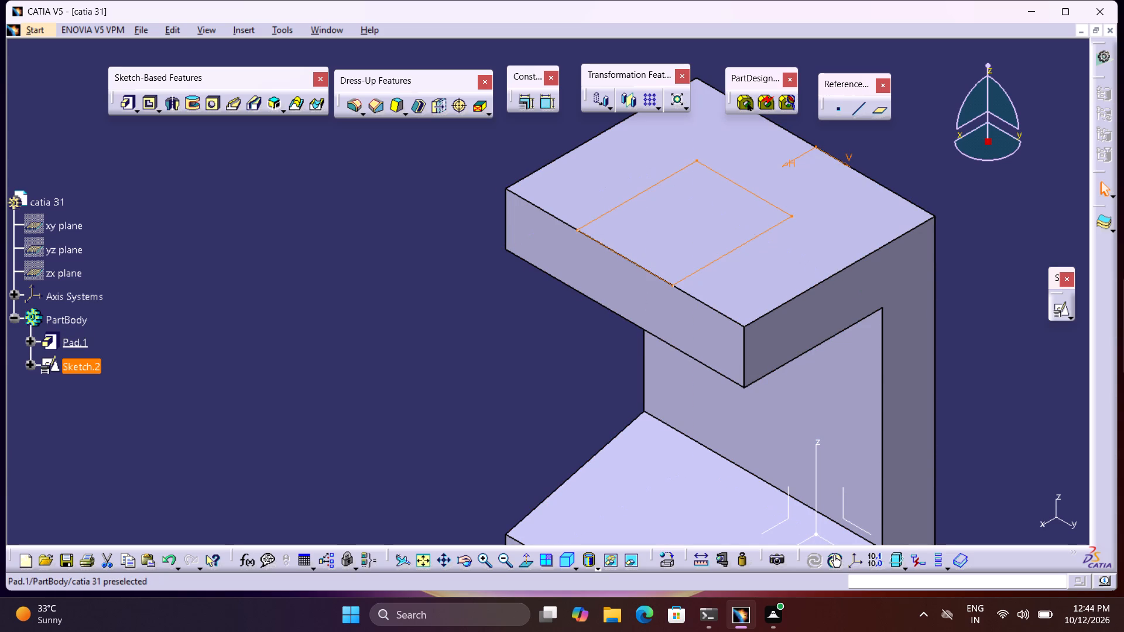
Open the pad's profile sketch and dimension the length of the upper flange's top line.
click(33, 341)
double_click(77, 370)
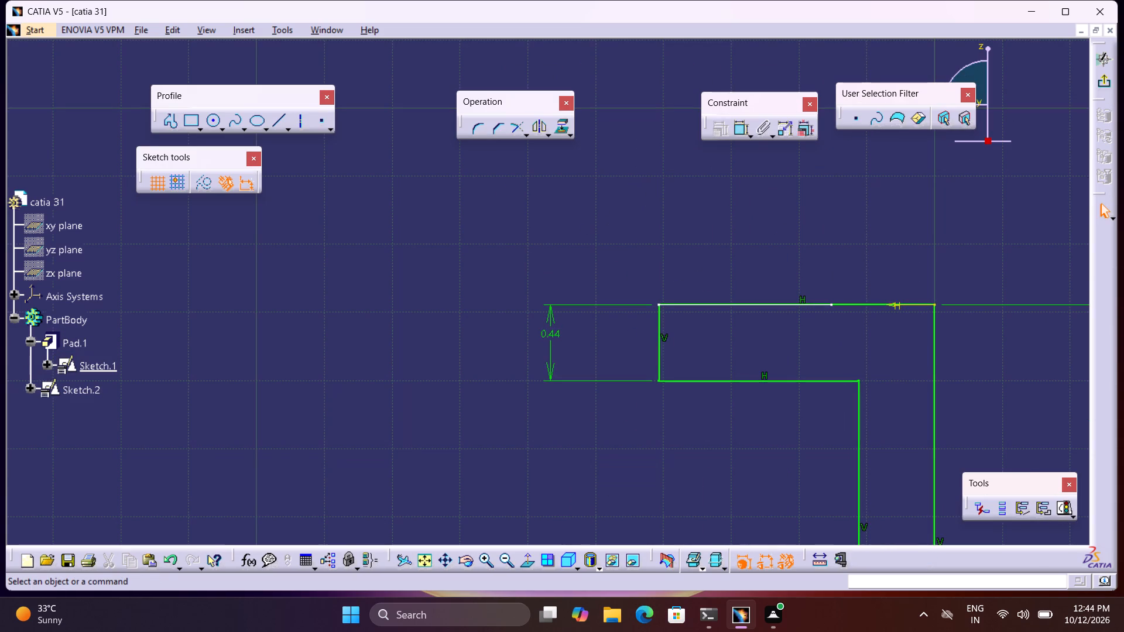
middle_drag(687, 294, 465, 219)
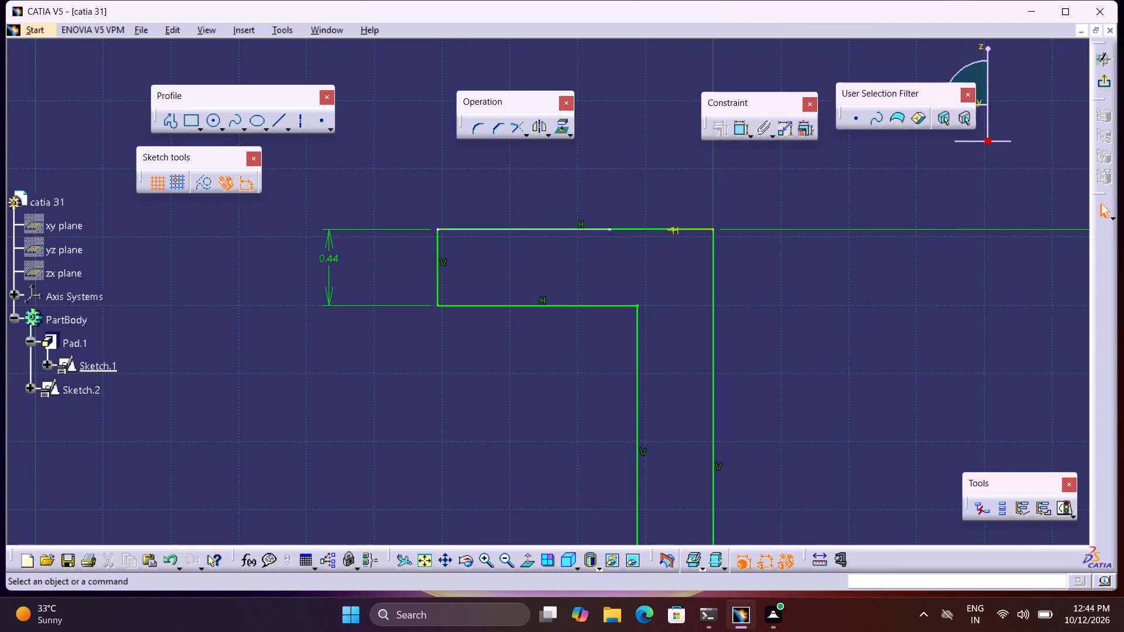
click(736, 135)
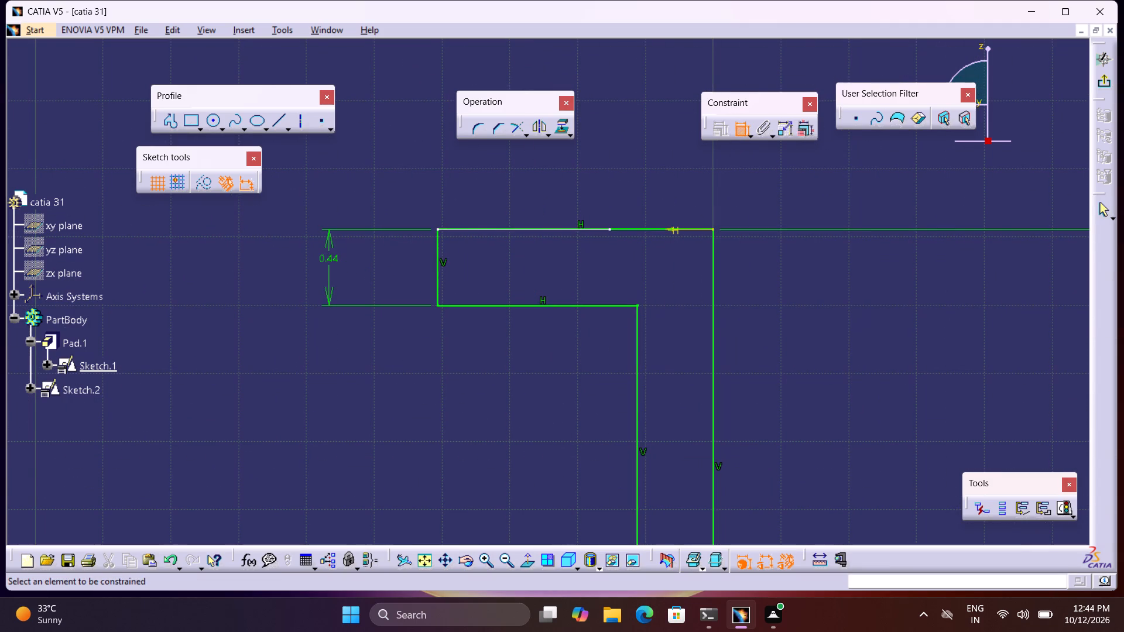
click(653, 228)
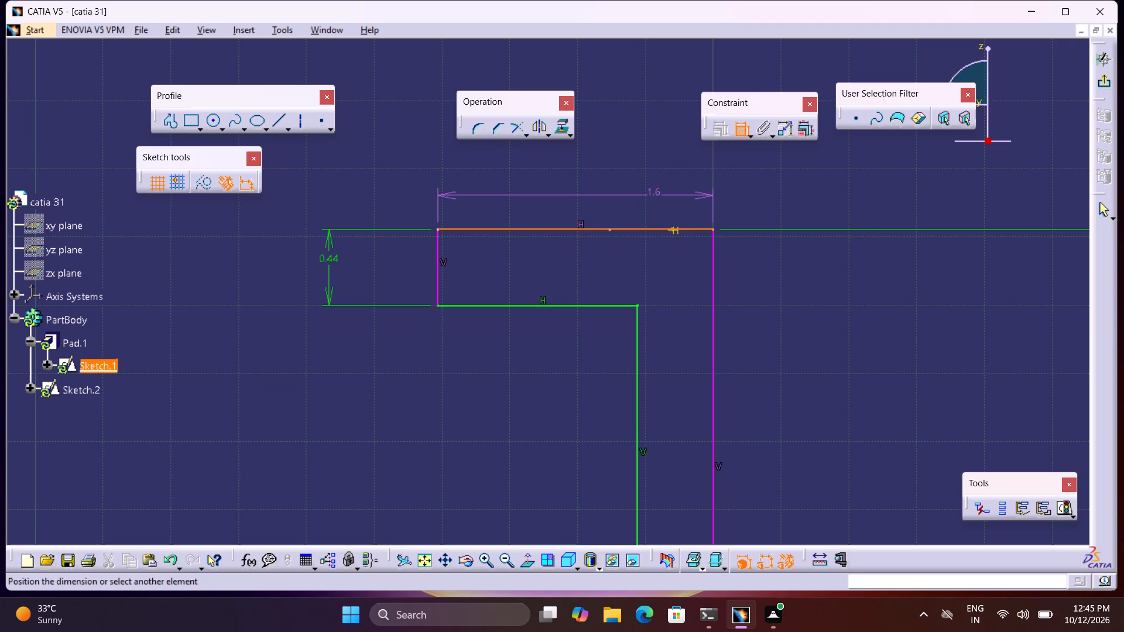
click(649, 195)
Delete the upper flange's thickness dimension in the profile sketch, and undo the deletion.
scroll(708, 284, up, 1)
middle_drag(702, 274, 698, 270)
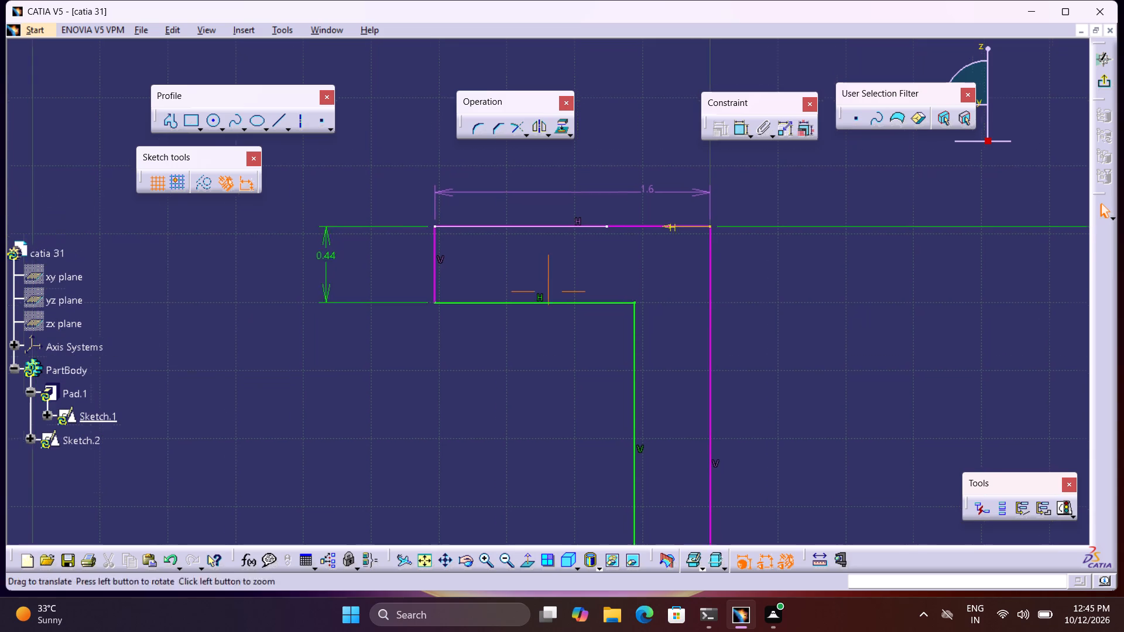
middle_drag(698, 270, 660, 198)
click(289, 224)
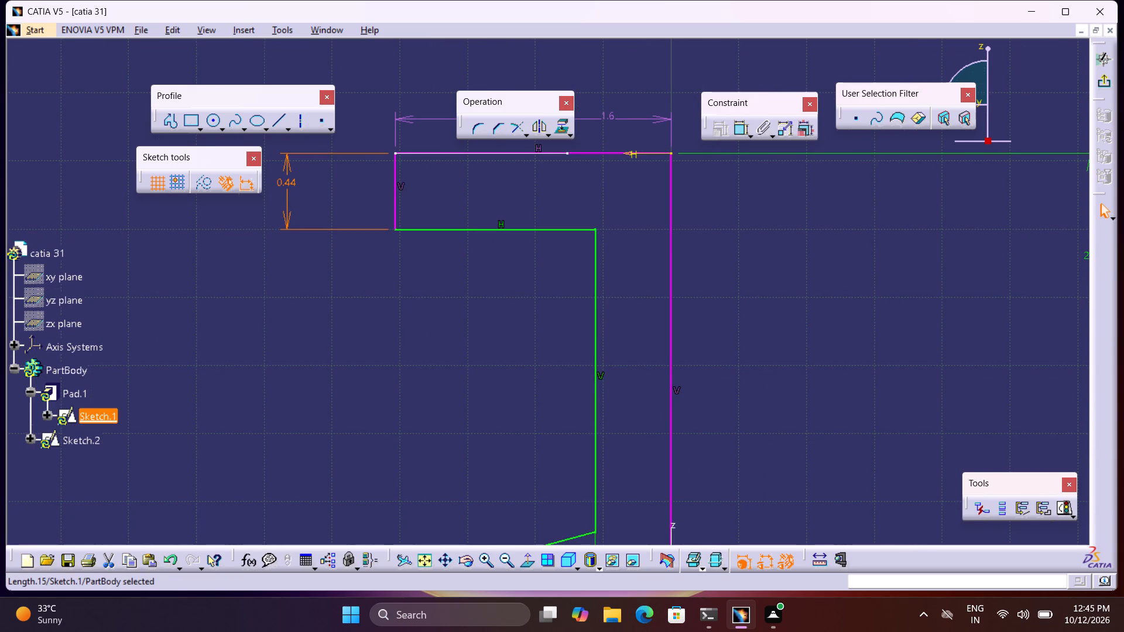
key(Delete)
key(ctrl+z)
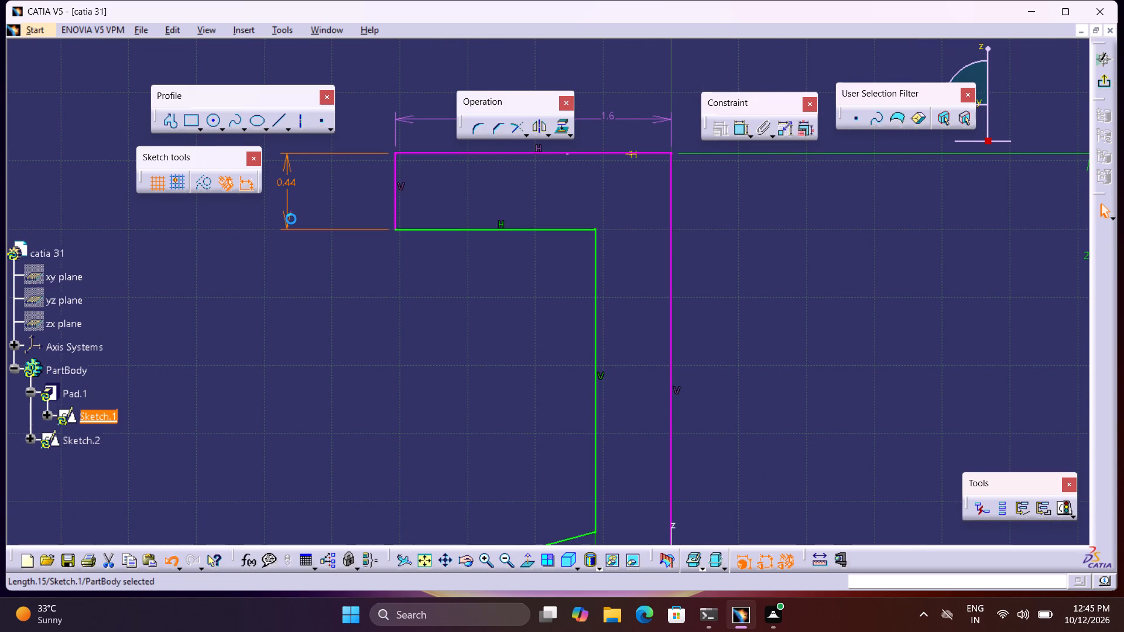
Delete the length dimension of the profile's bottom line.
middle_drag(553, 310, 478, 89)
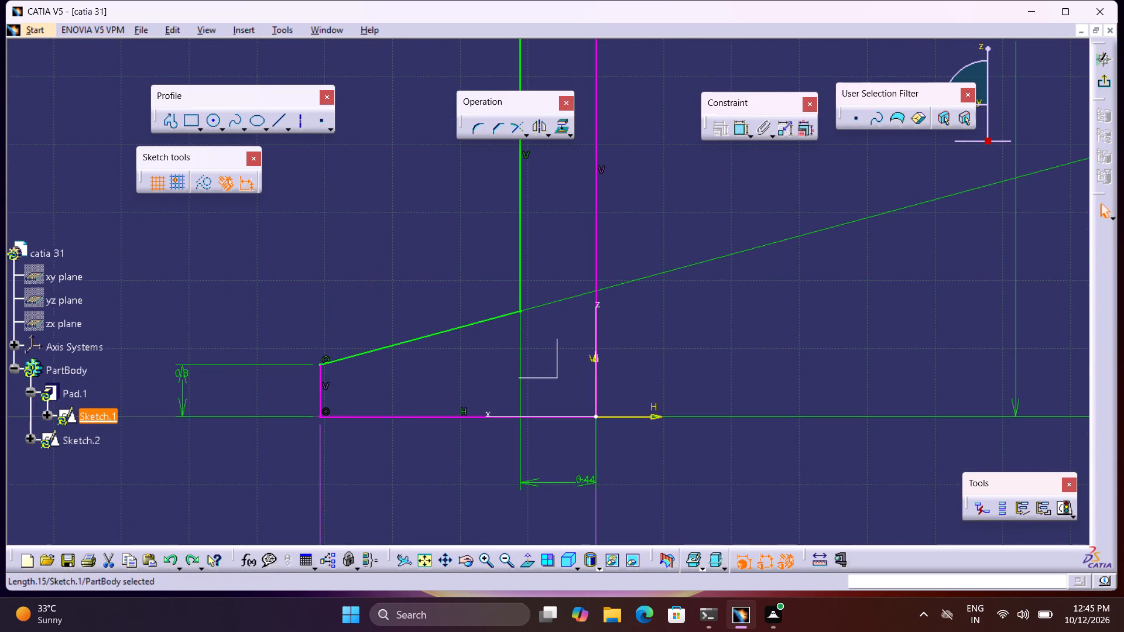
middle_drag(435, 383, 397, 127)
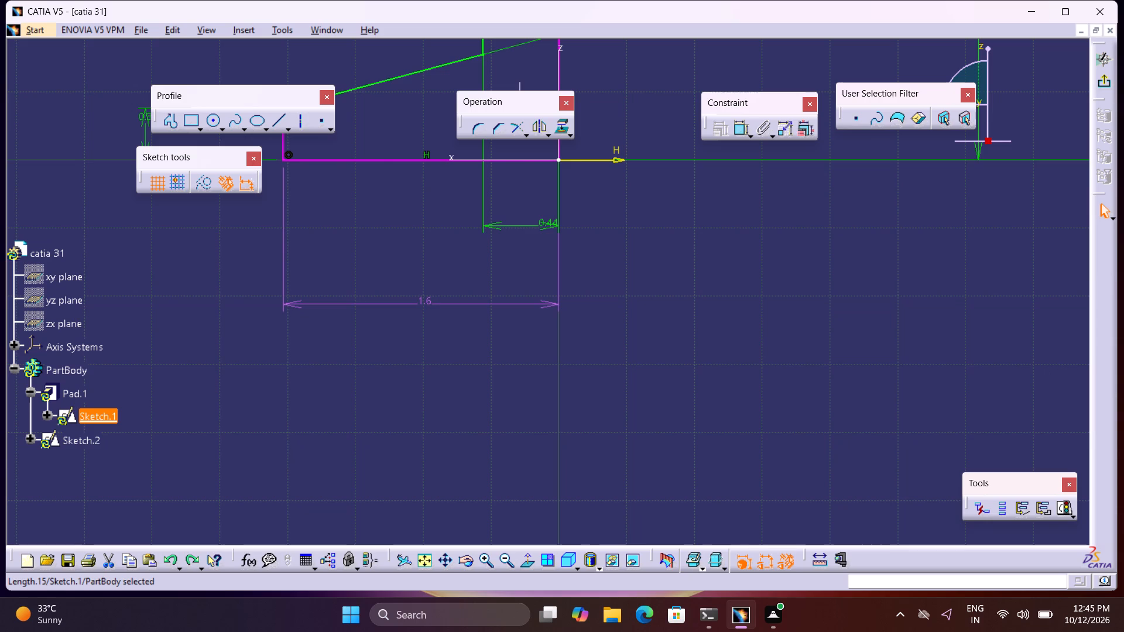
click(432, 304)
key(Delete)
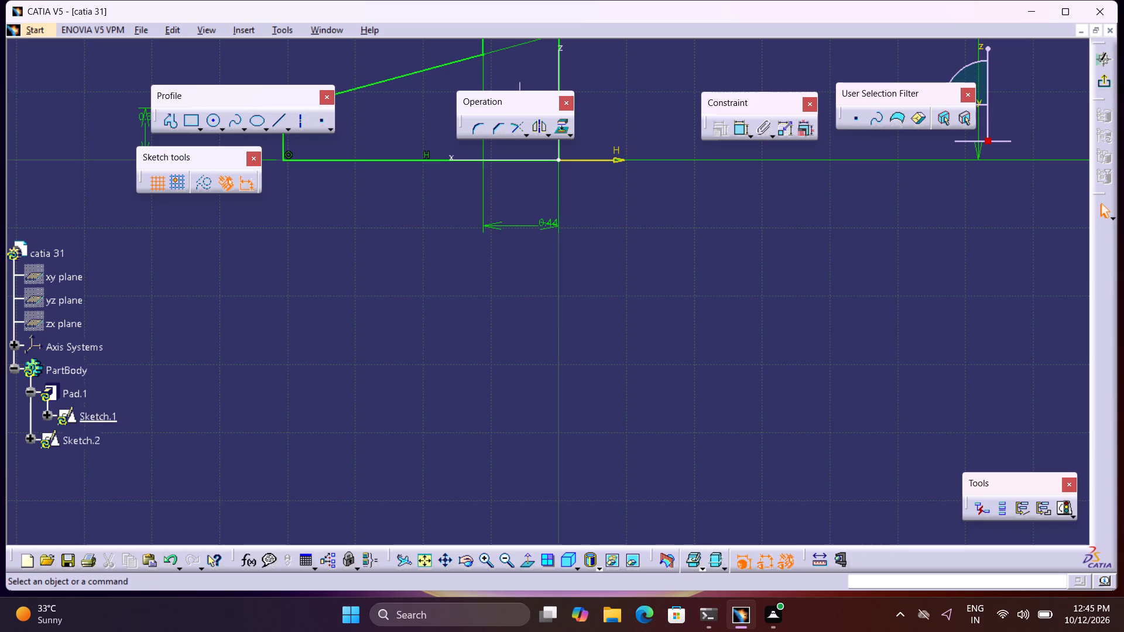
Set the length of the upper flange's top line to 1.10 in.
middle_drag(531, 200, 488, 387)
middle_drag(477, 150, 488, 378)
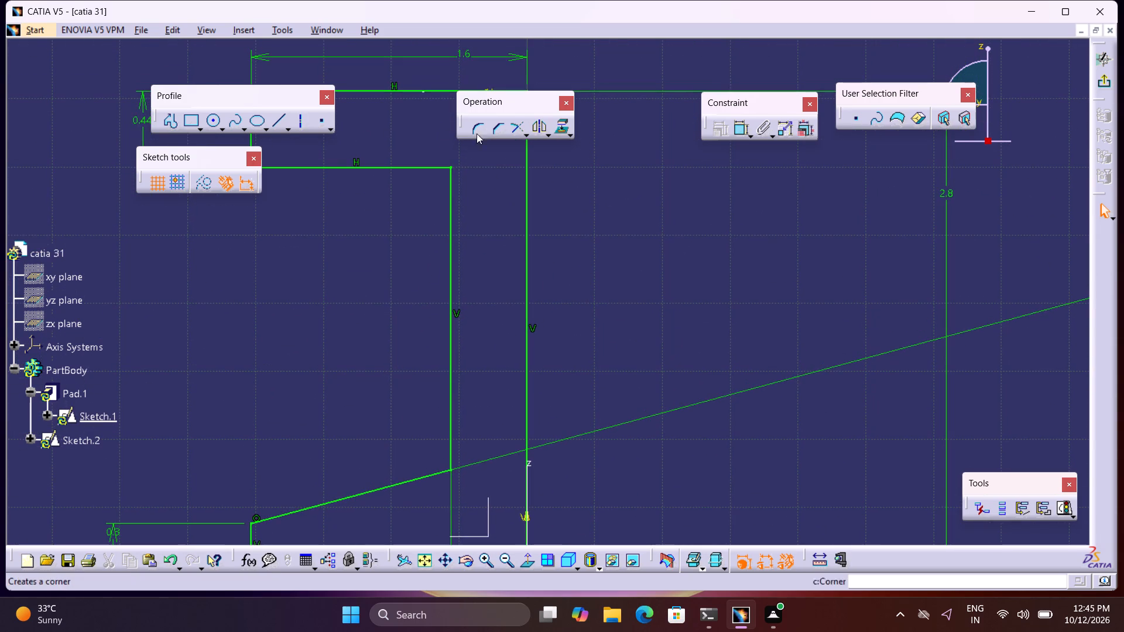
middle_drag(477, 133, 506, 263)
scroll(506, 263, up, 1)
middle_drag(488, 216, 491, 312)
double_click(471, 153)
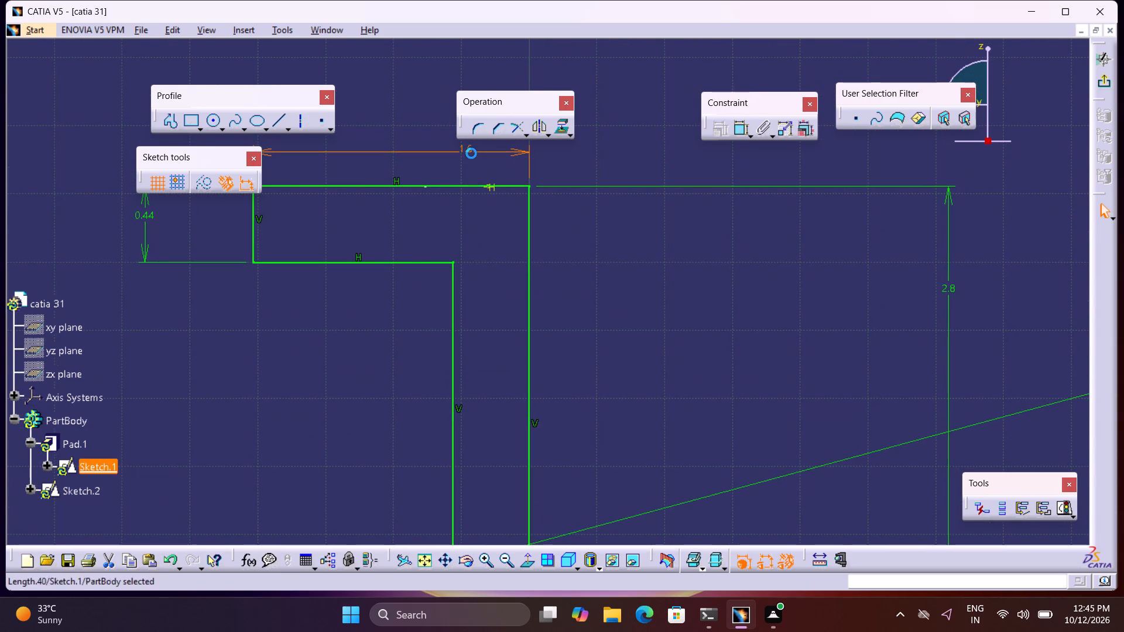
key(1)
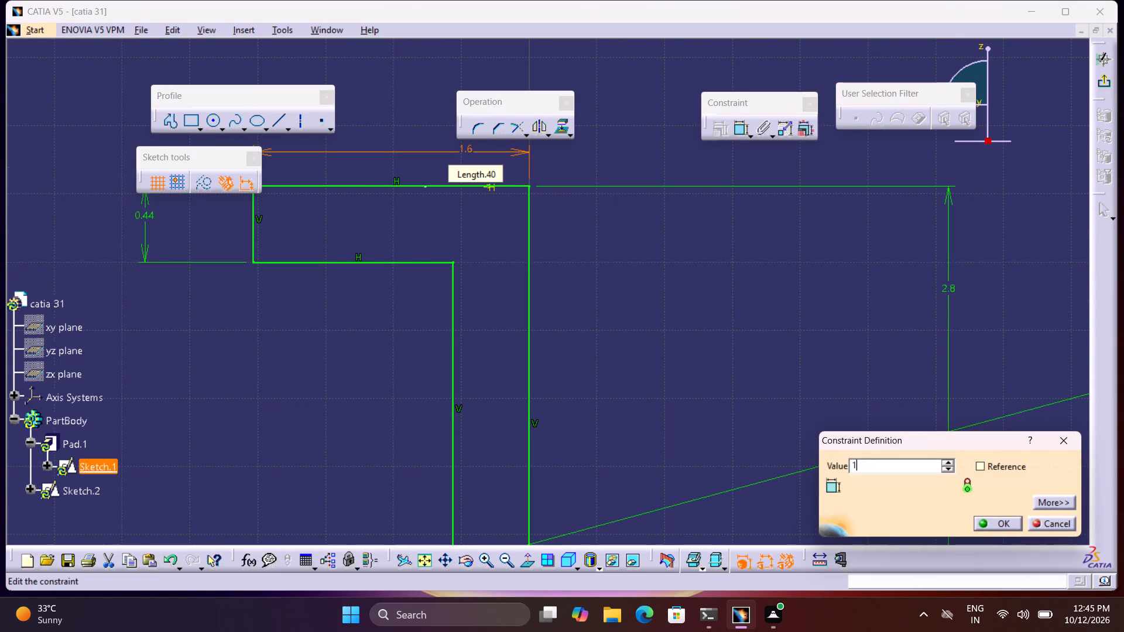
key(period)
key(1)
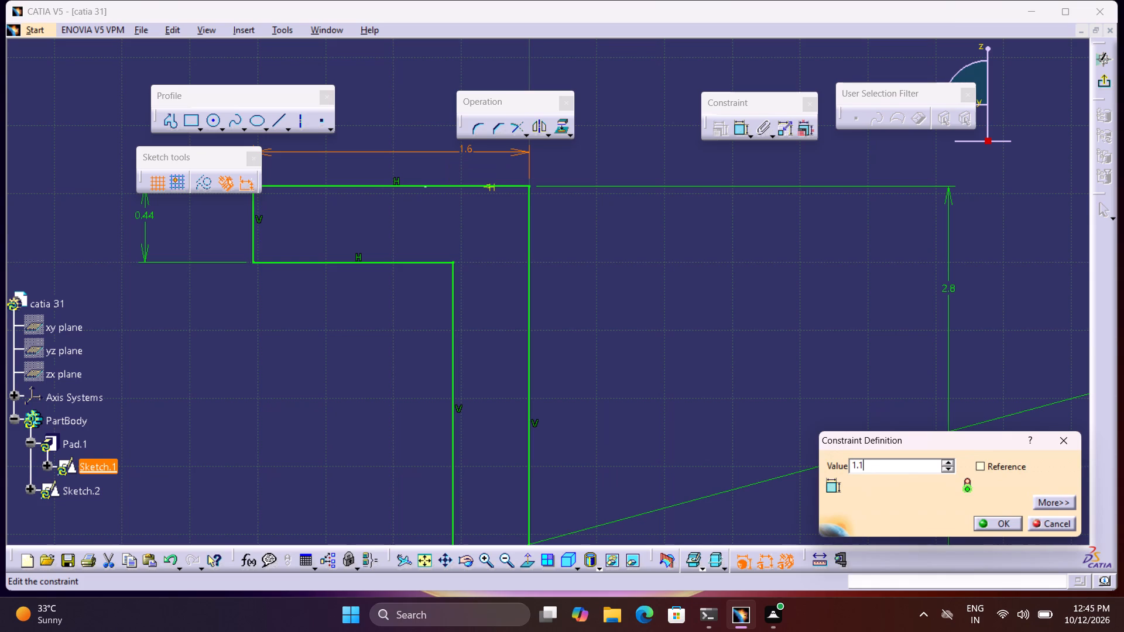
key(0)
key(Return)
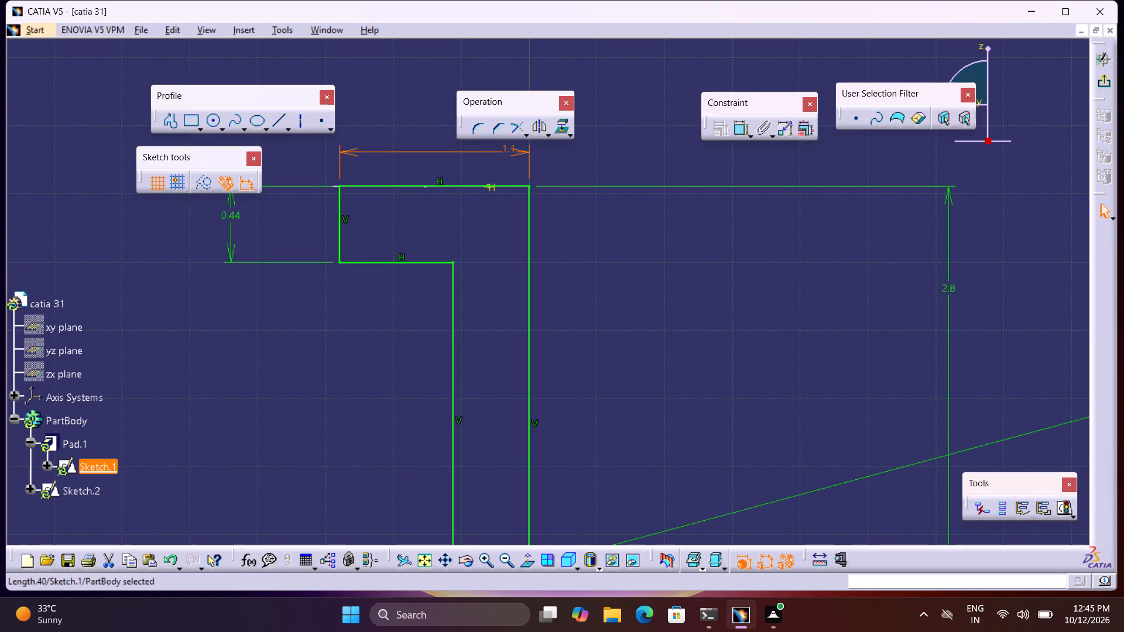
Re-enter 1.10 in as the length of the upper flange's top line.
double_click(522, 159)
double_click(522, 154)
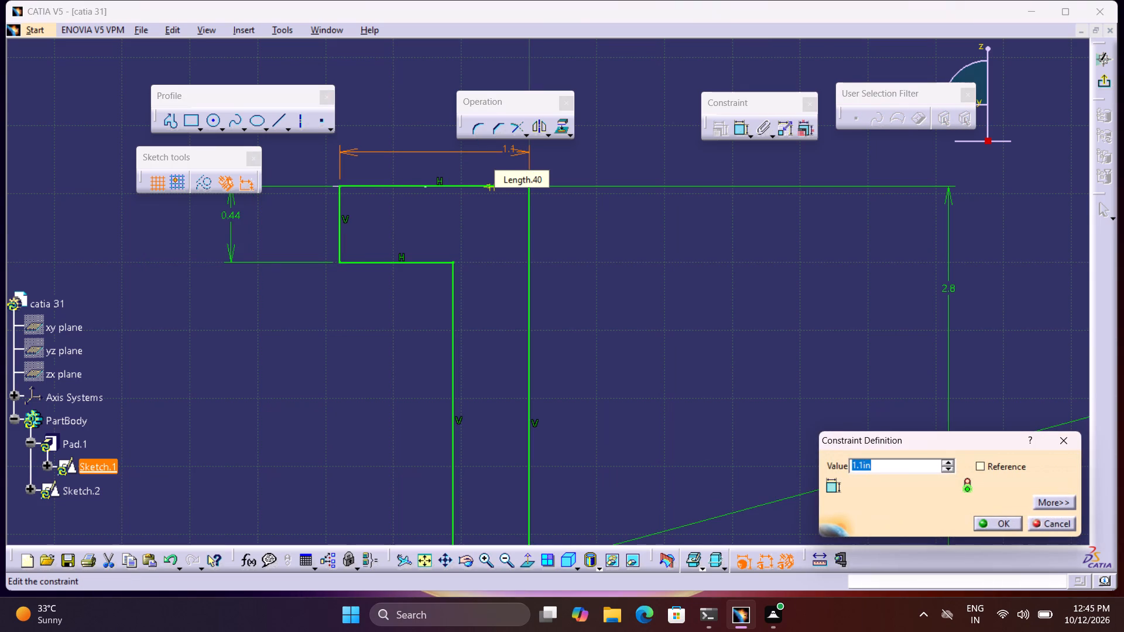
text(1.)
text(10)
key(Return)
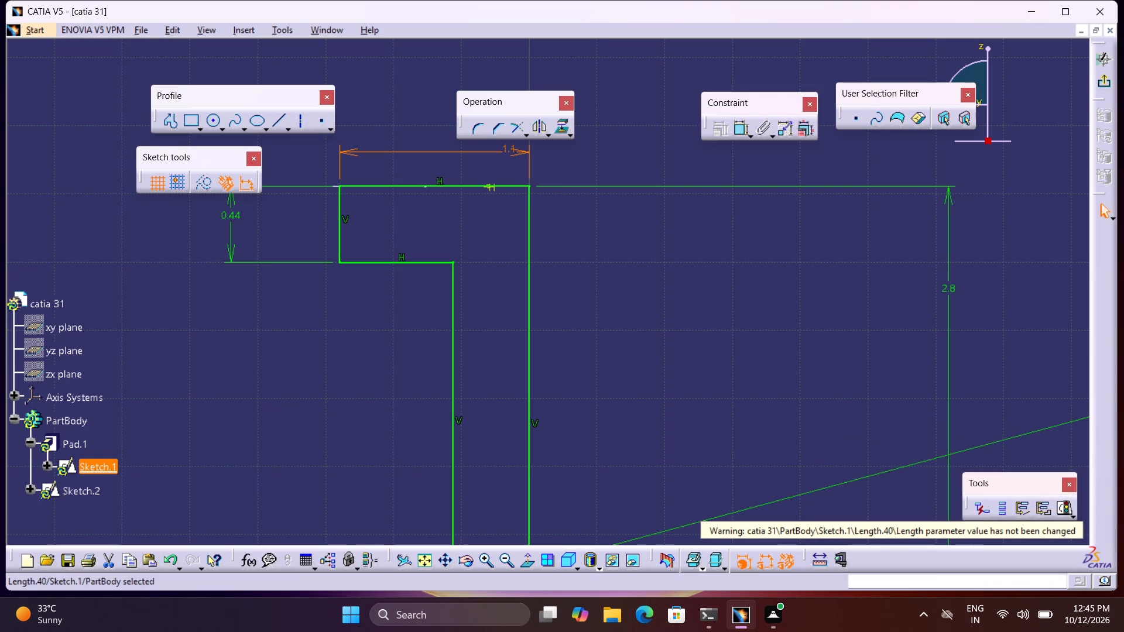
Move the top line's length value toward the middle of its dimension line and set the length to 2 in.
drag(501, 152, 460, 155)
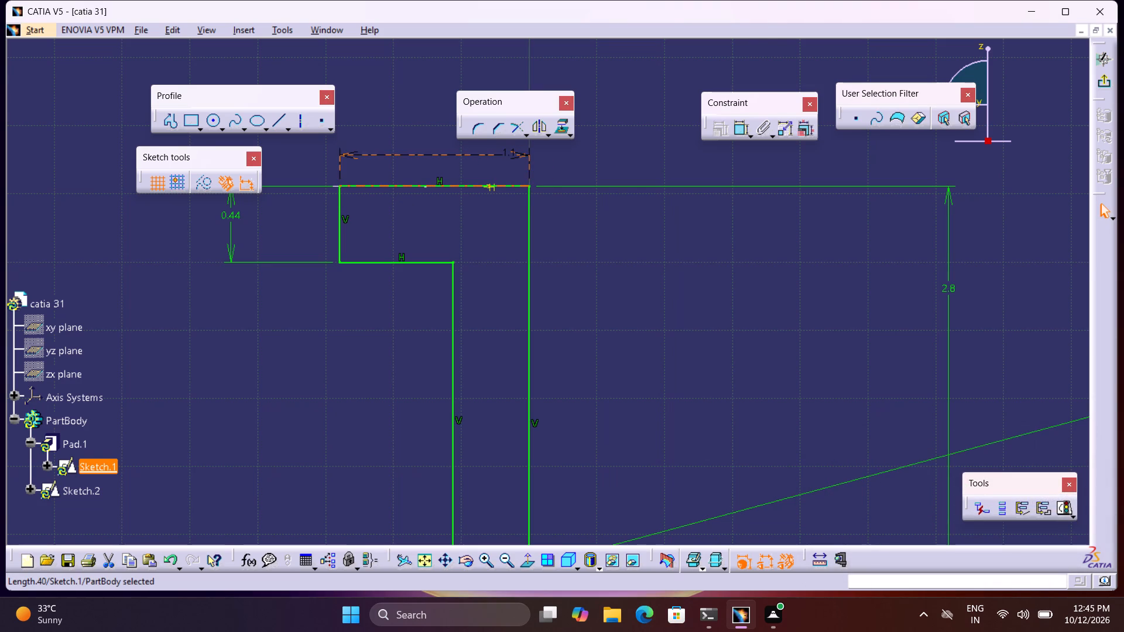
drag(509, 147, 461, 151)
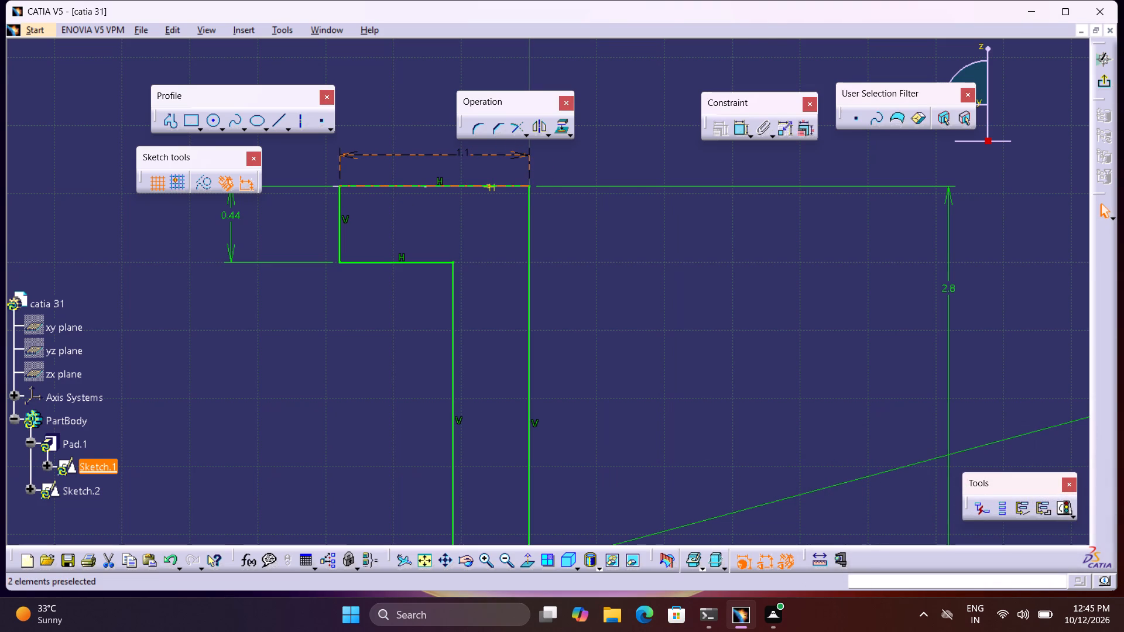
double_click(477, 155)
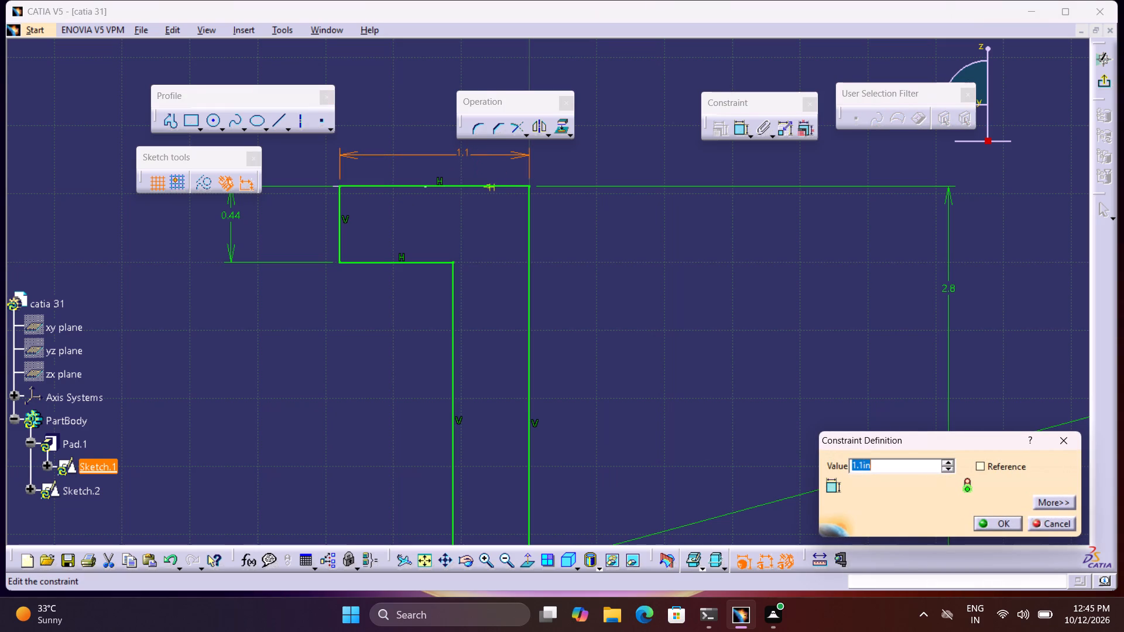
click(944, 463)
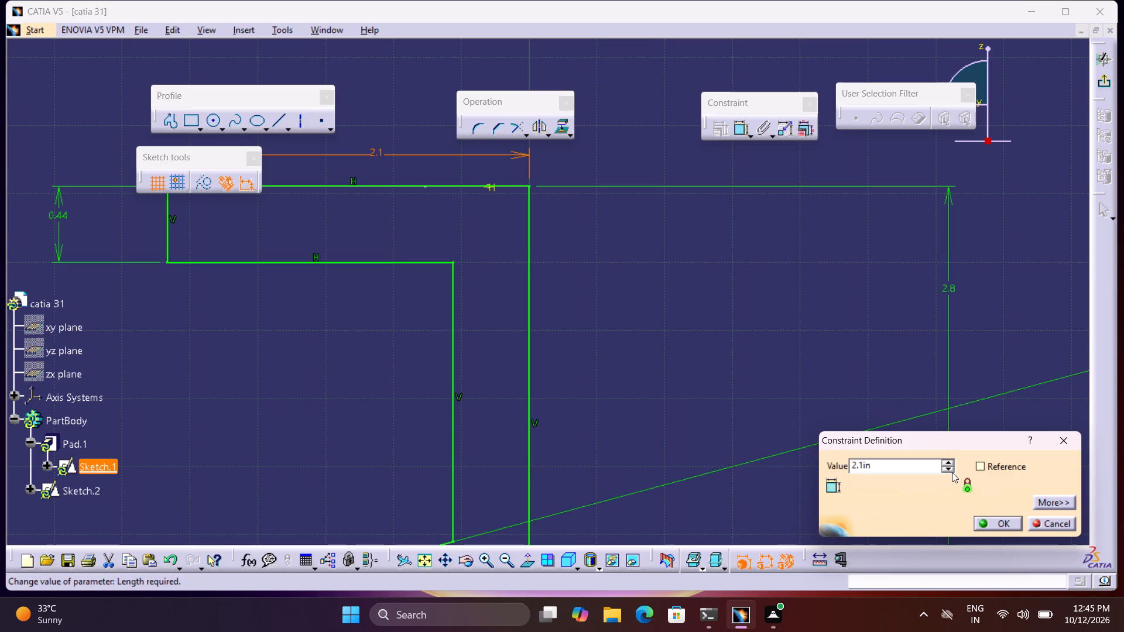
click(949, 469)
drag(933, 464, 899, 458)
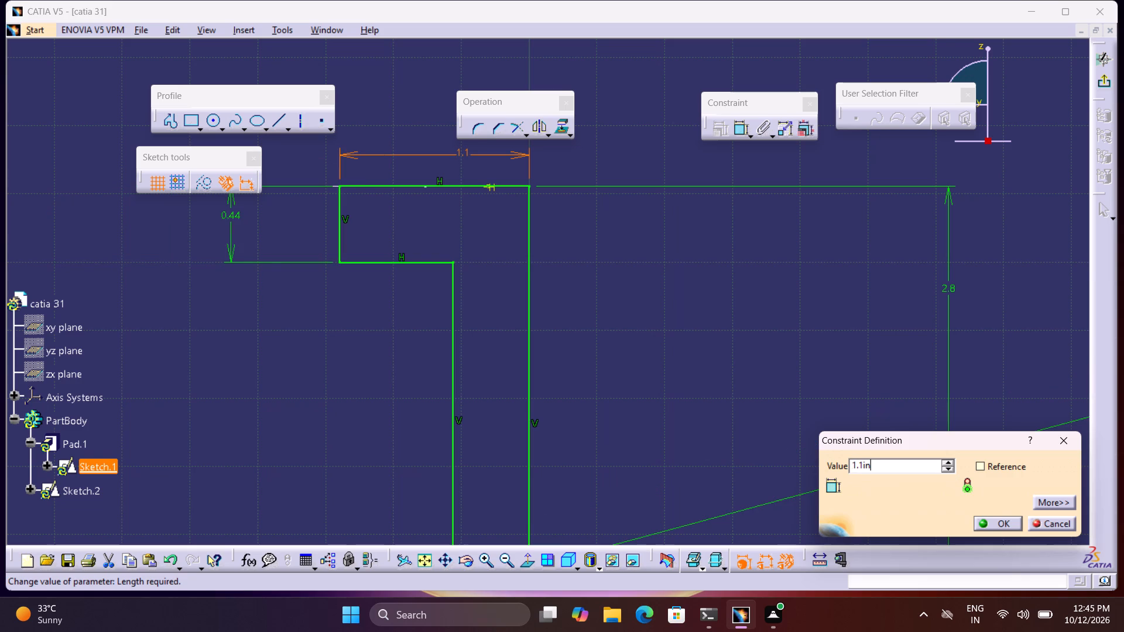
drag(899, 458, 845, 452)
key(2)
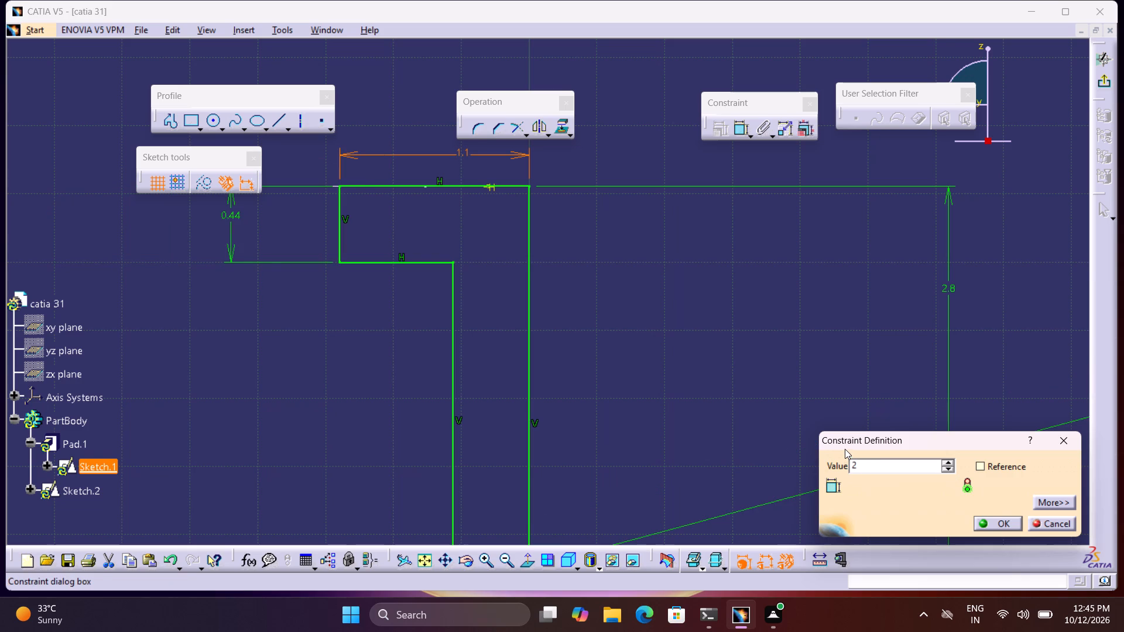
key(Return)
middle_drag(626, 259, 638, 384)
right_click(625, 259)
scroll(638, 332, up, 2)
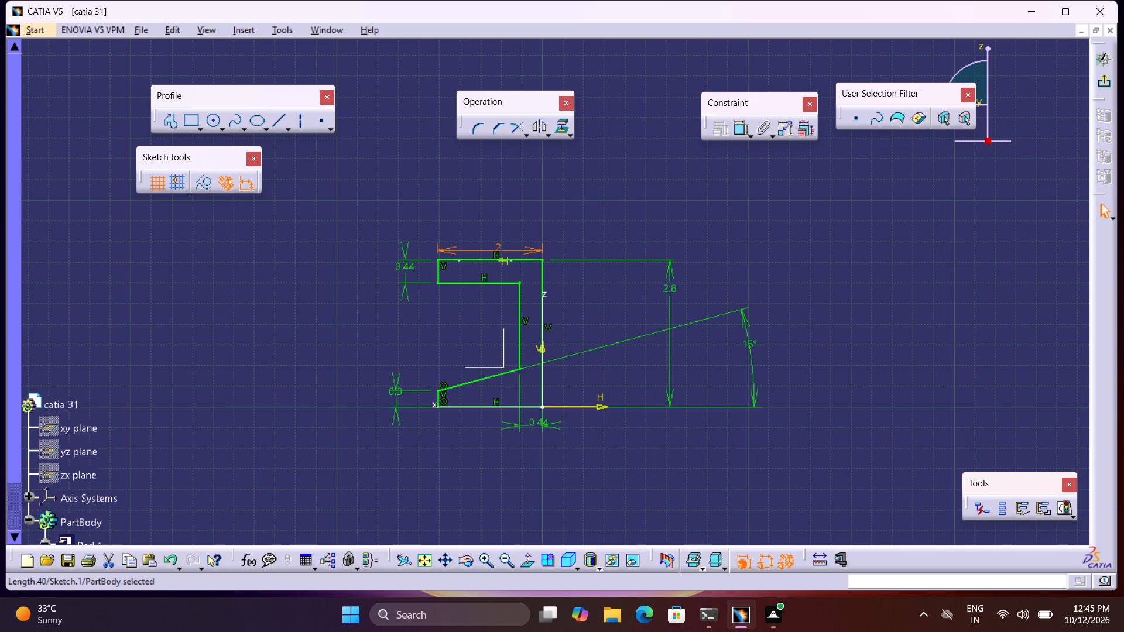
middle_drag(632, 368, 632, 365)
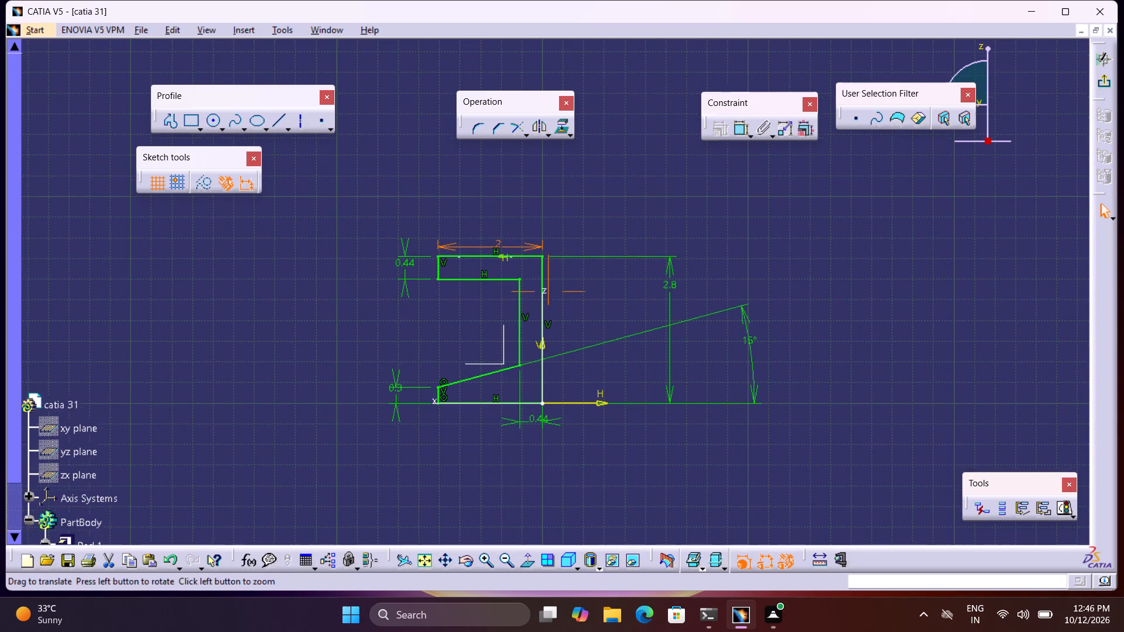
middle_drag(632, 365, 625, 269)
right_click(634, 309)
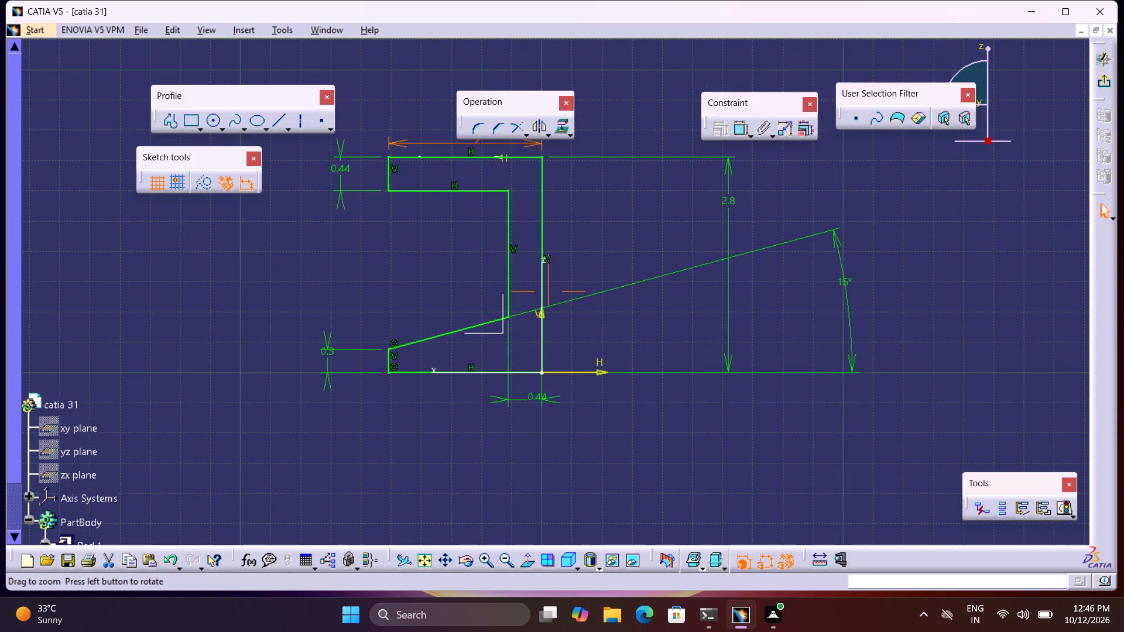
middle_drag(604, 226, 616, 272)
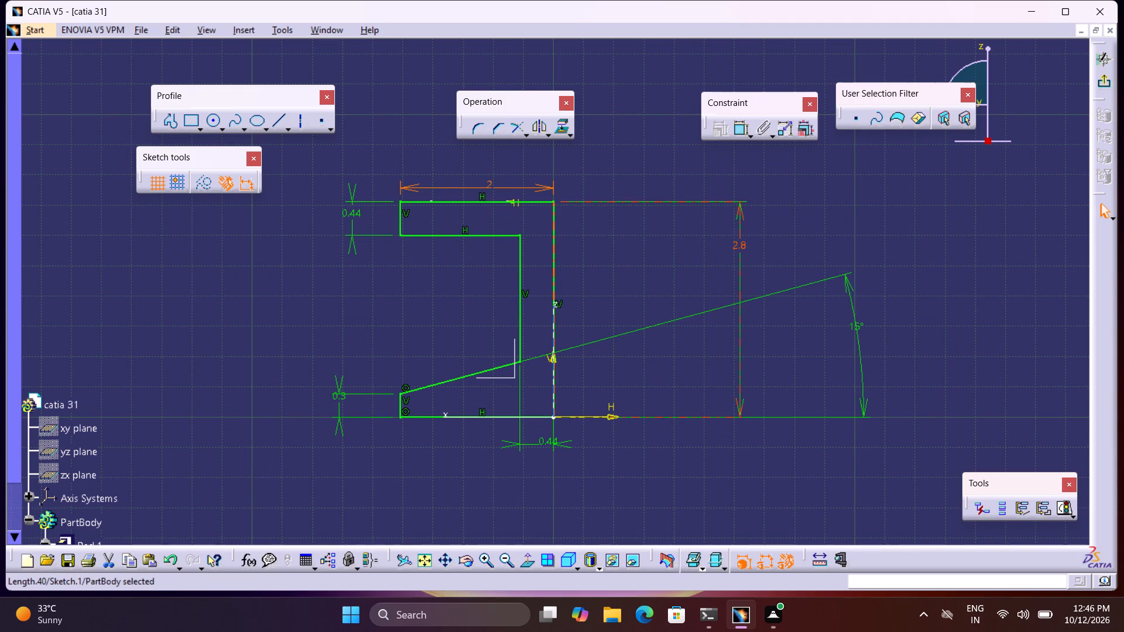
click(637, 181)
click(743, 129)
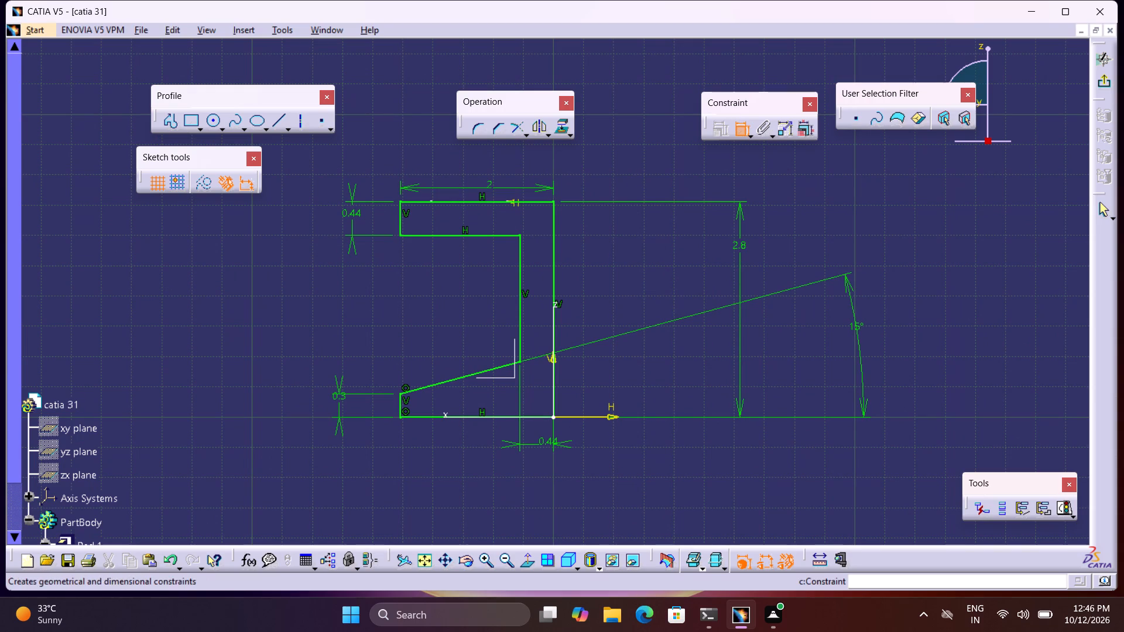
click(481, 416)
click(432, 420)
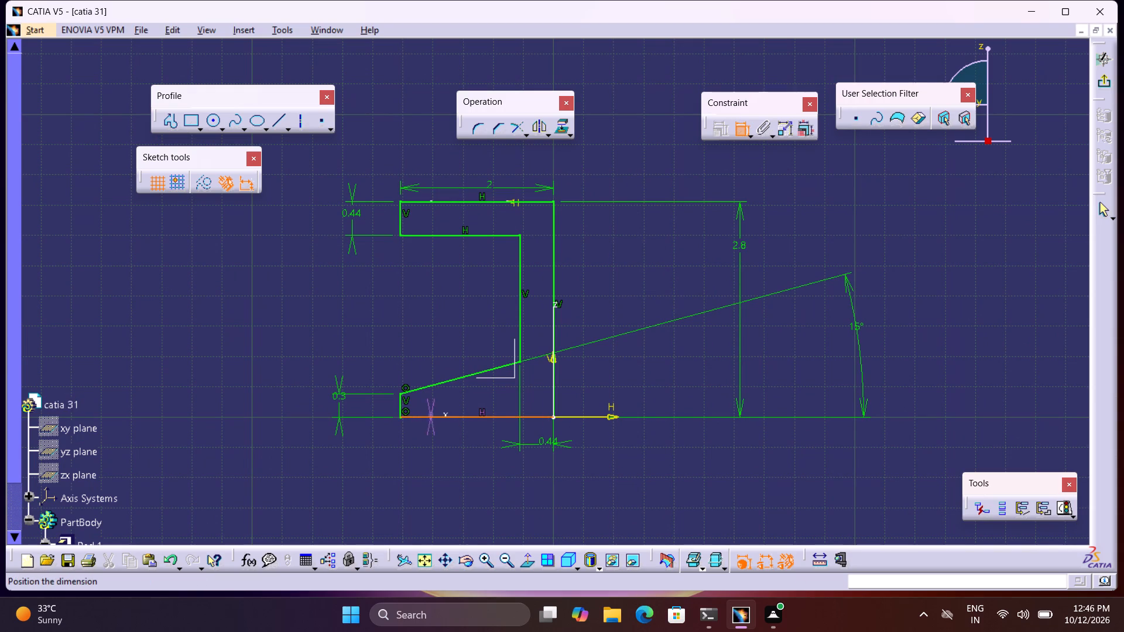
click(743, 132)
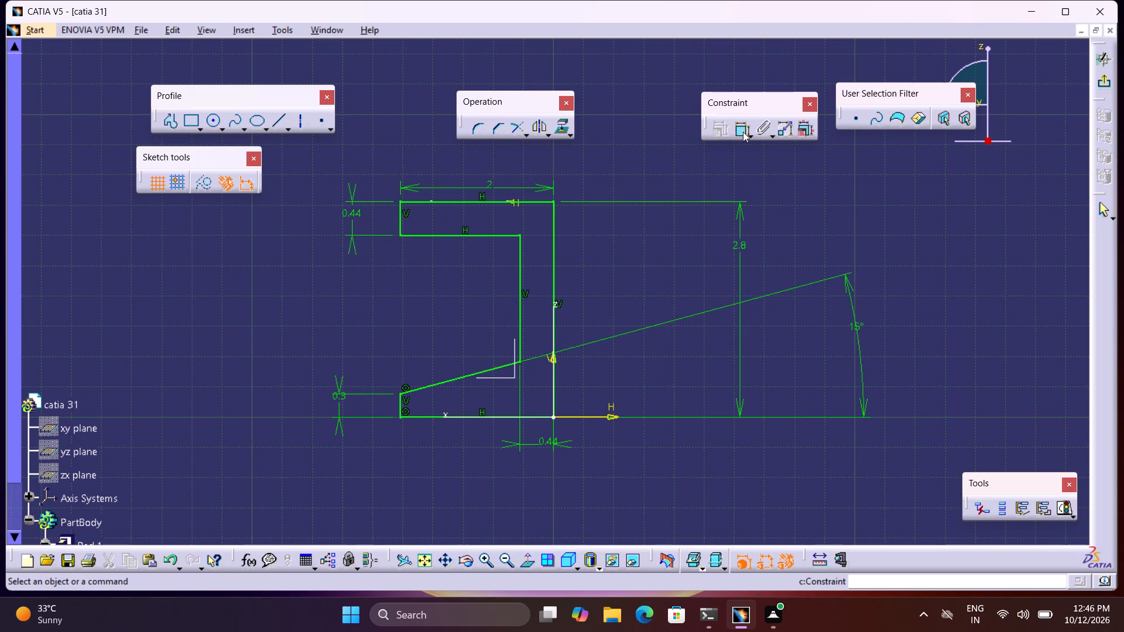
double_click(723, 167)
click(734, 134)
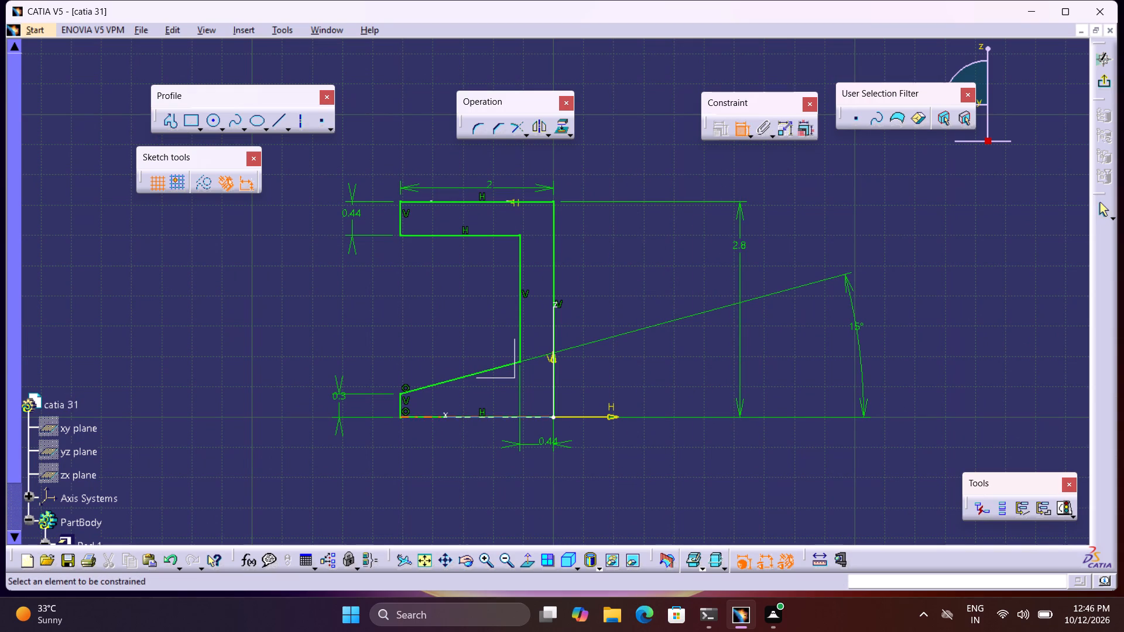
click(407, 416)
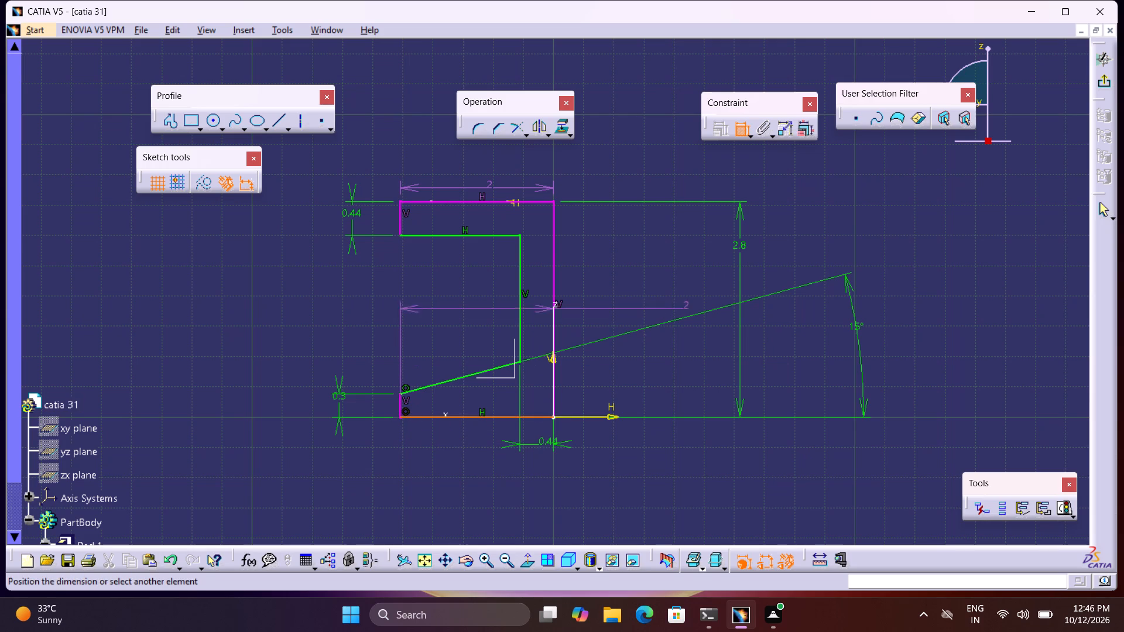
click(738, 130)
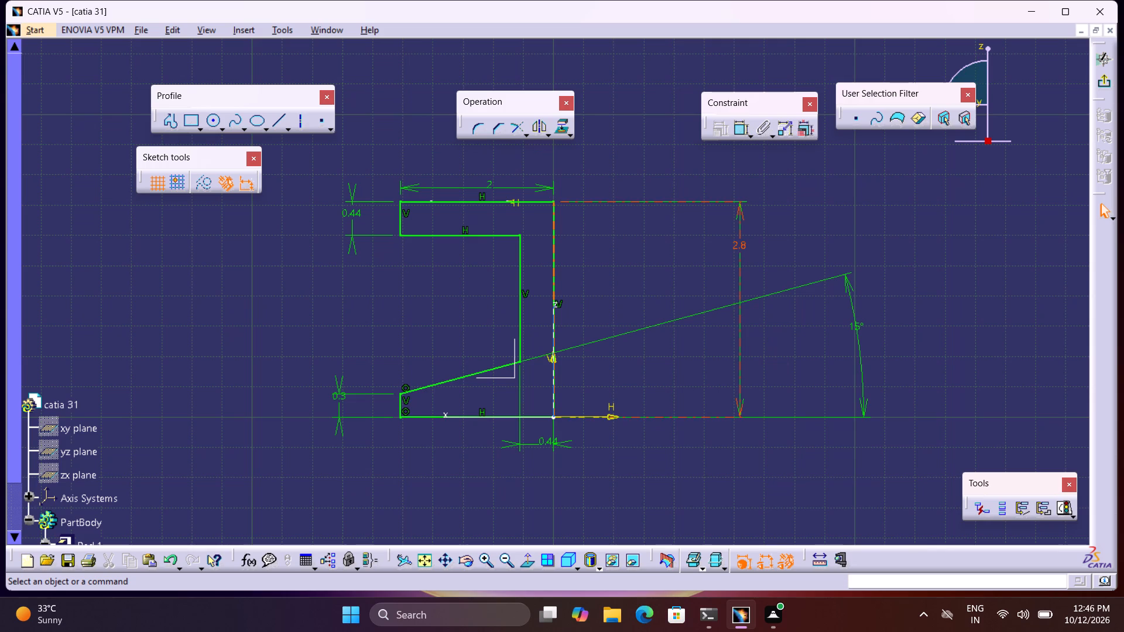
Exit the profile sketch and open the rectangle's sketch, Sketch.2, on the upper flange for editing.
click(1105, 86)
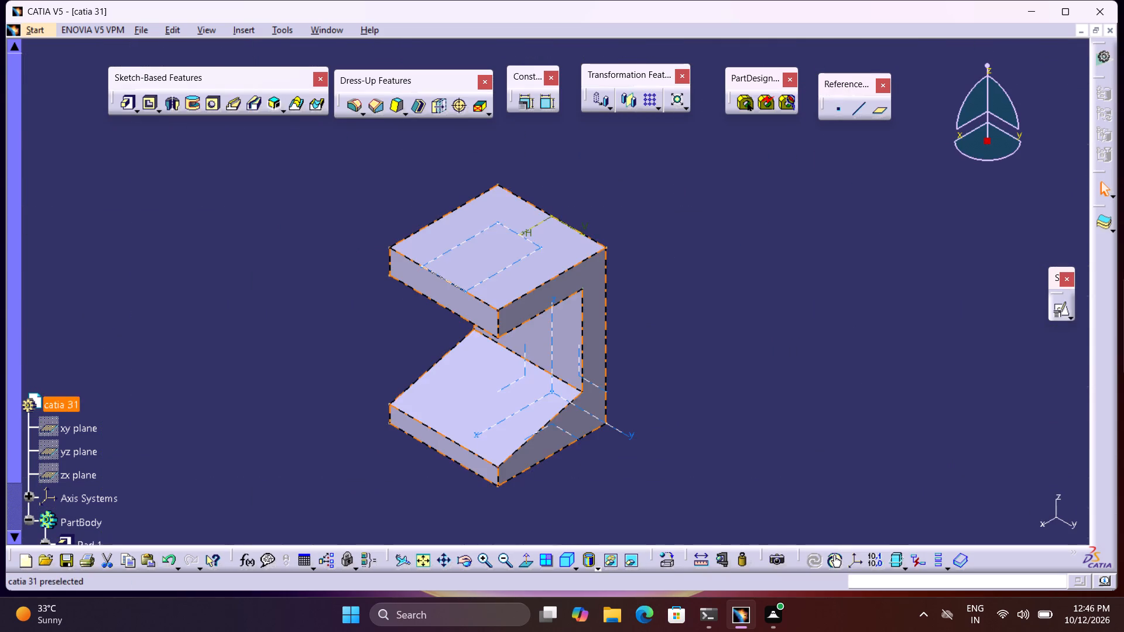
scroll(35, 400, down, 4)
double_click(88, 393)
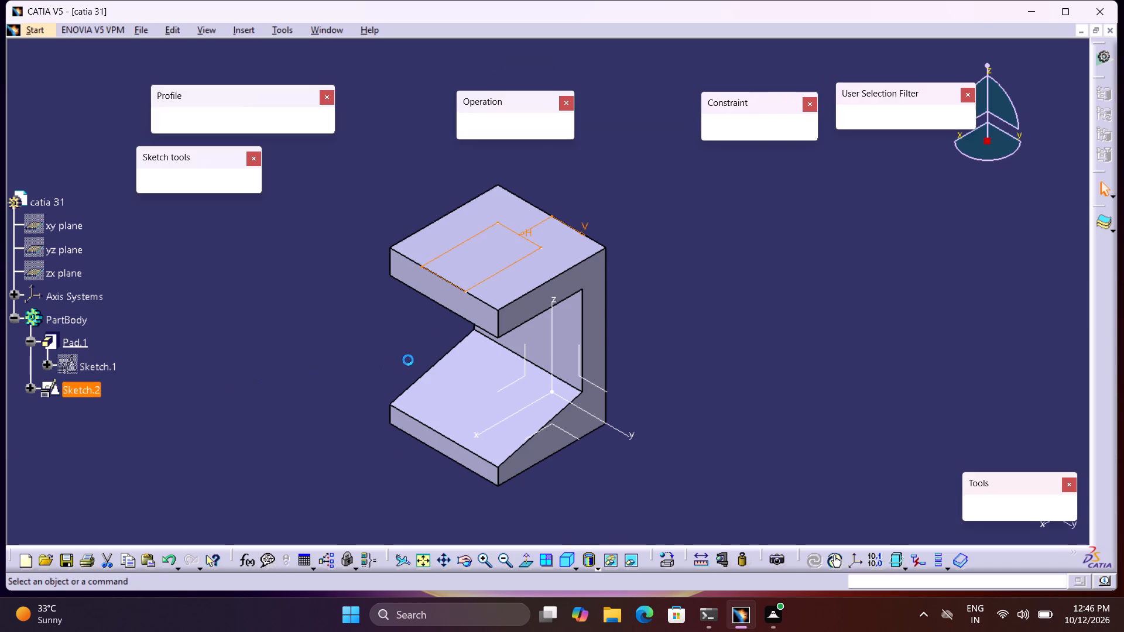
middle_drag(740, 300, 731, 265)
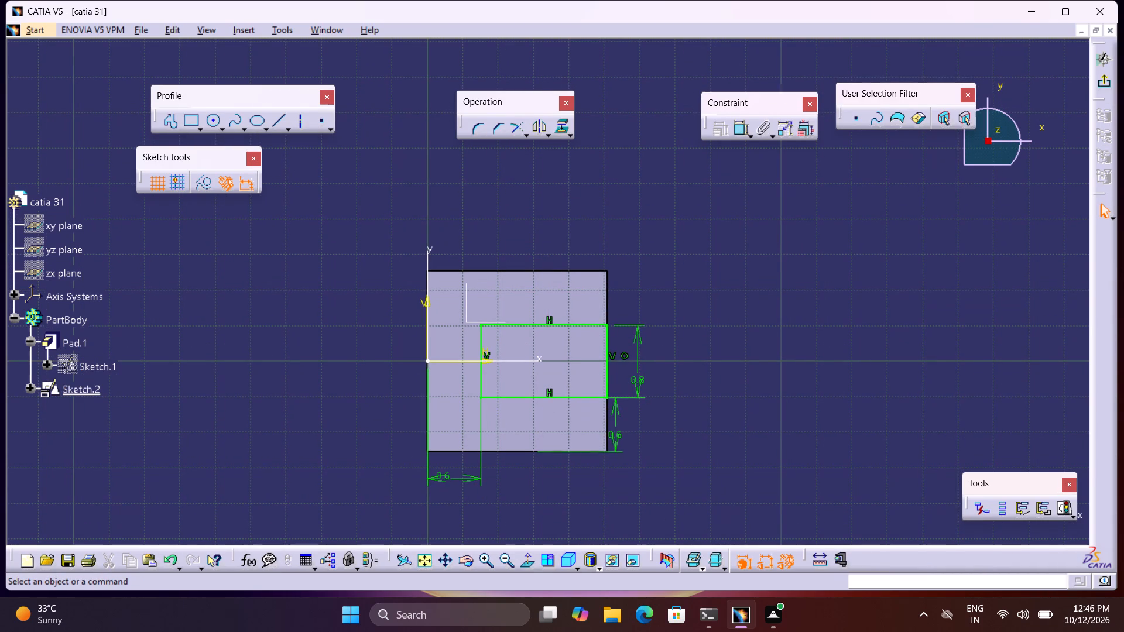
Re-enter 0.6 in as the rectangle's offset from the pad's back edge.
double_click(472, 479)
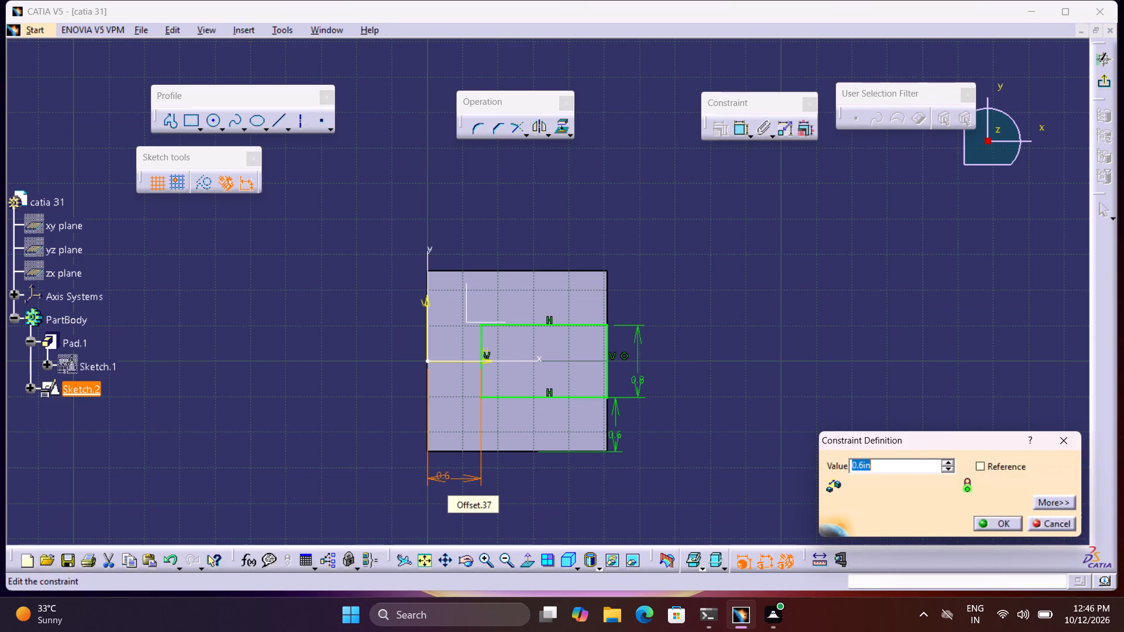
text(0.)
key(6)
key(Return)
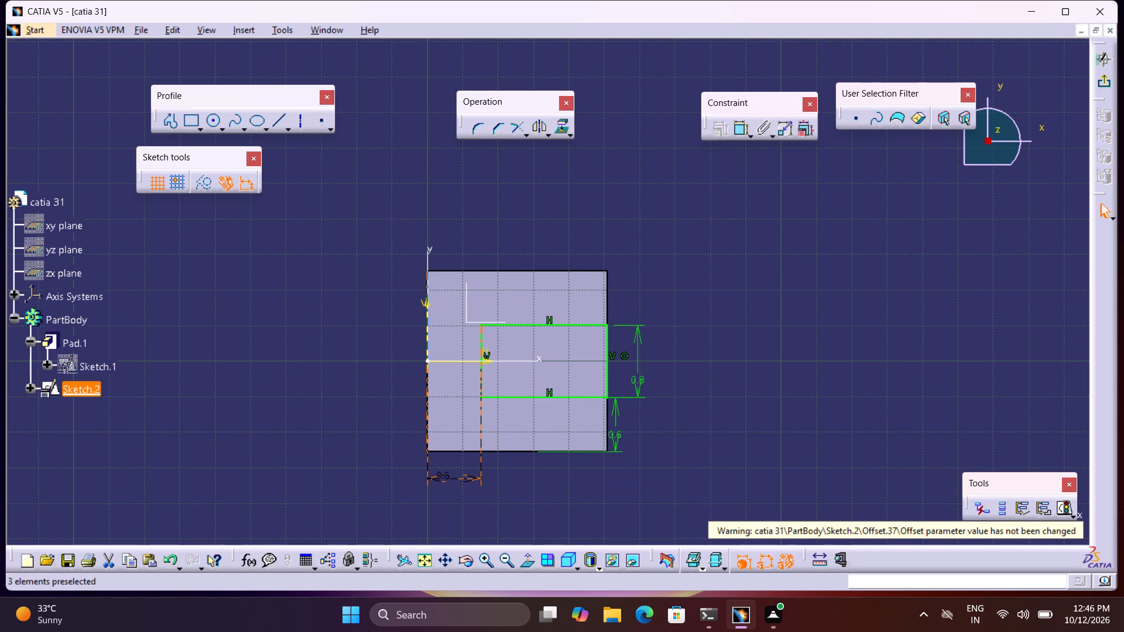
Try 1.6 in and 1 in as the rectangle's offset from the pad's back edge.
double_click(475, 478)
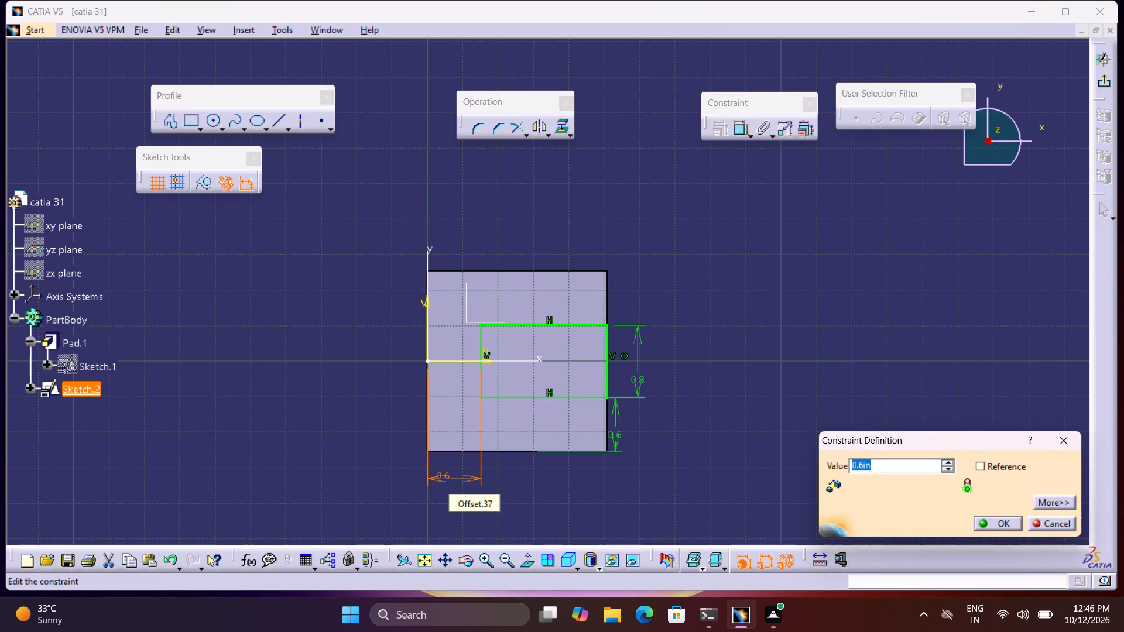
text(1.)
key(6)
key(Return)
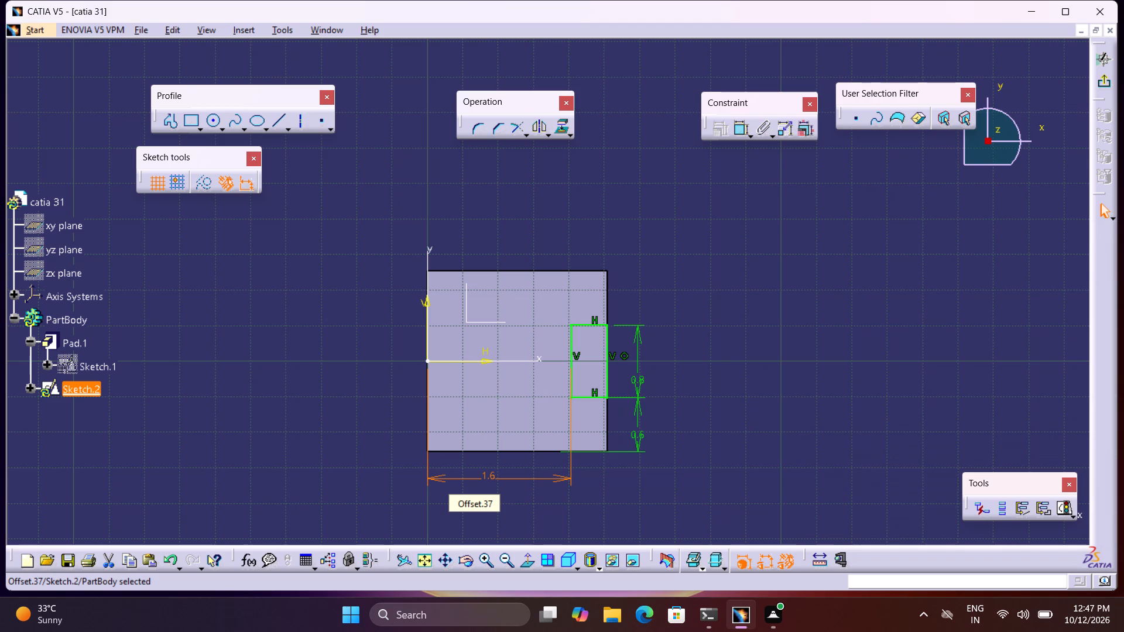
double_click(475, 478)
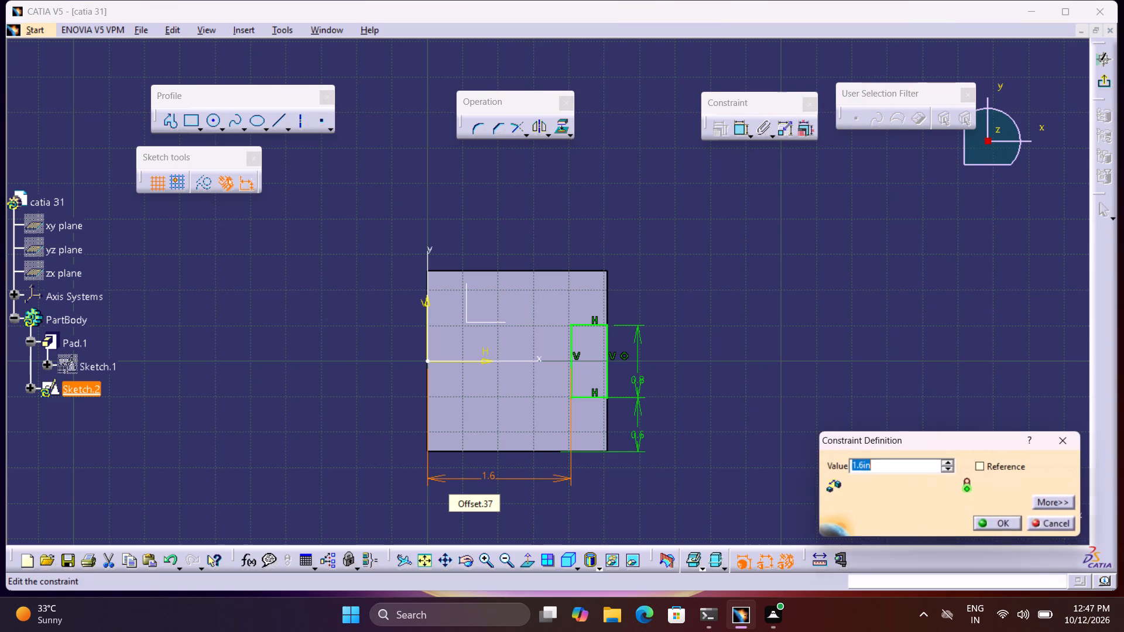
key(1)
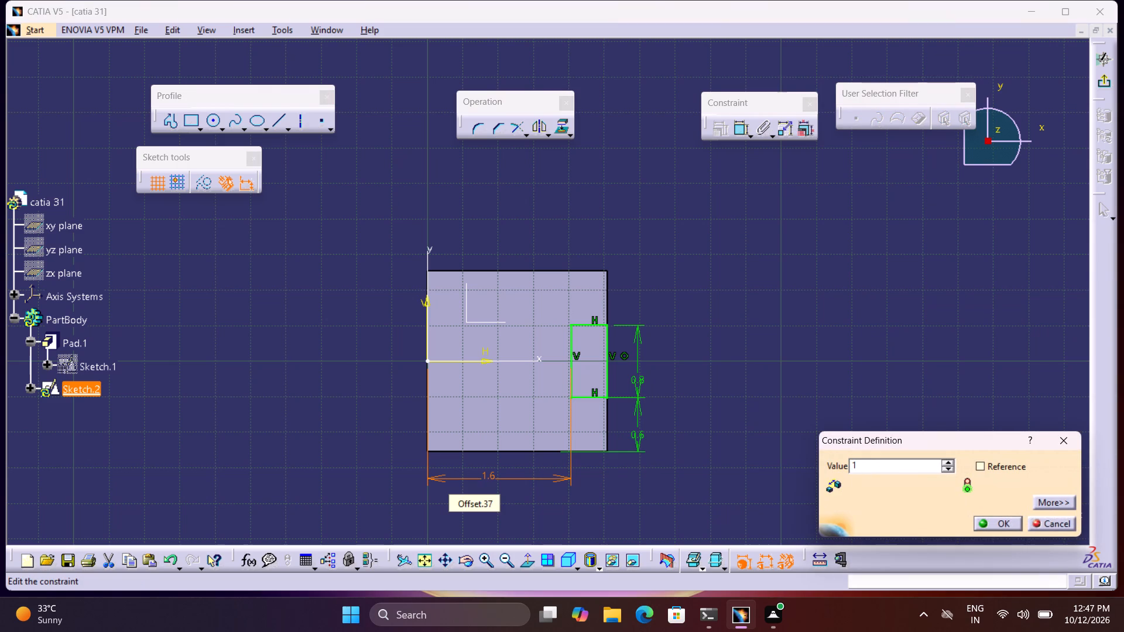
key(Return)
Set the rectangle's offset from the pad's back edge to 1.4 in and exit the sketch.
double_click(475, 476)
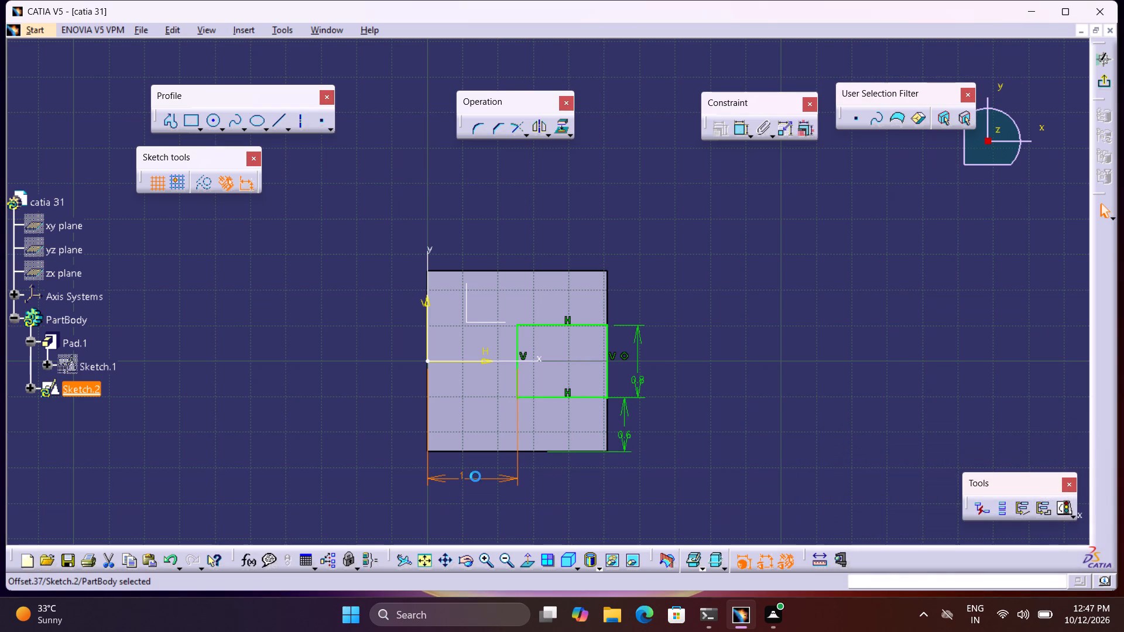
text(1.4)
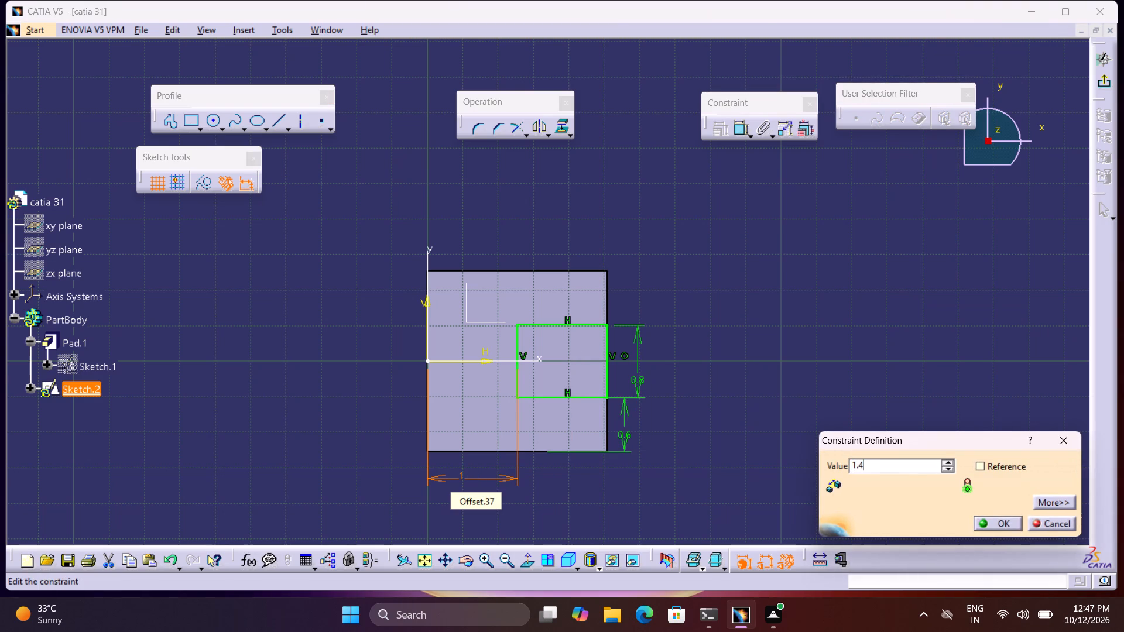
key(Return)
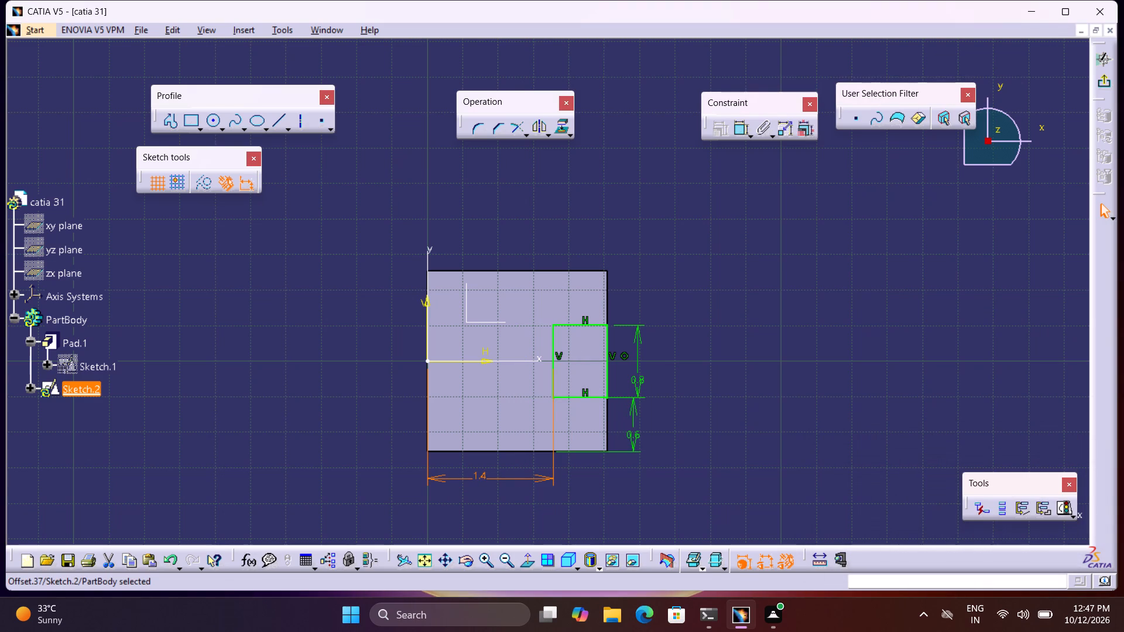
click(1109, 85)
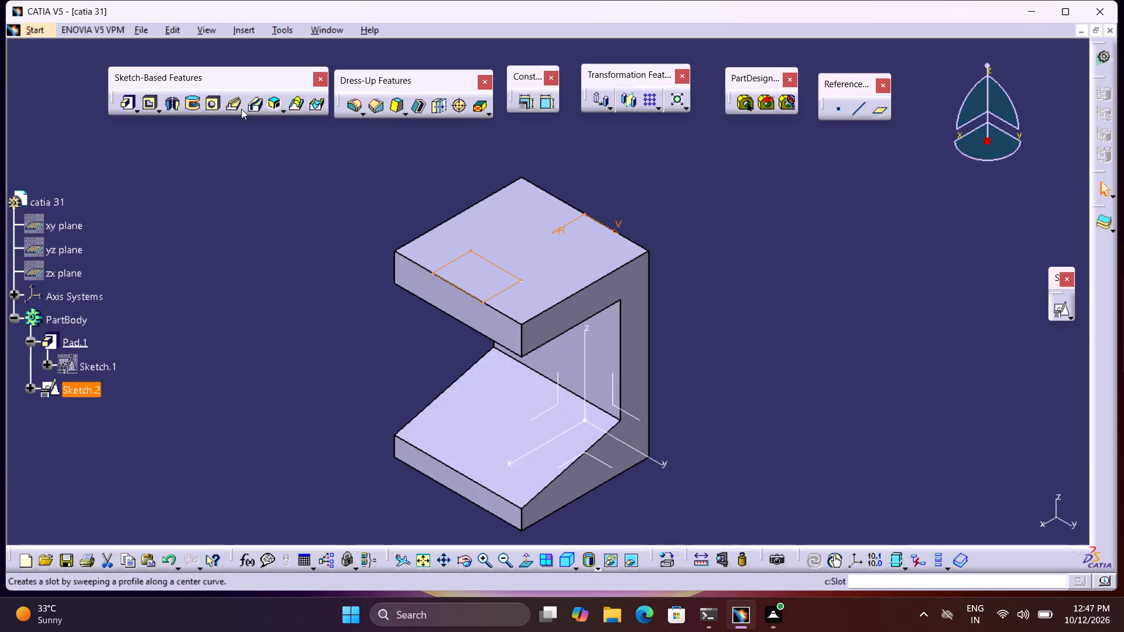
Cut the rectangle sketch, Sketch.2, through the upper flange as a pocket with the Up to next limit.
click(149, 104)
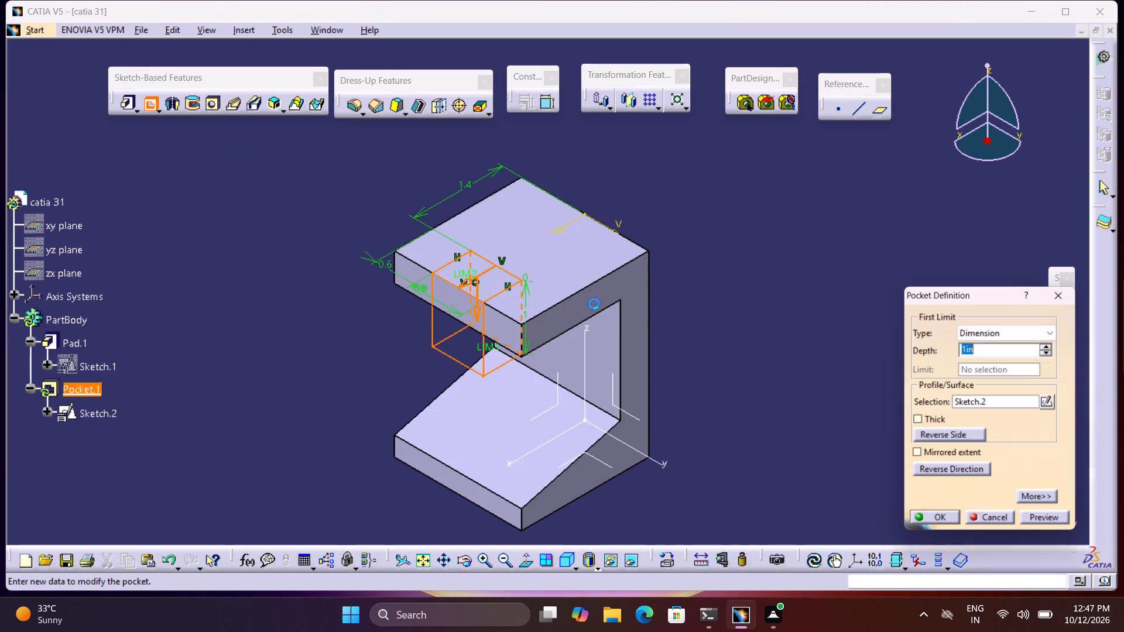
click(973, 327)
click(988, 352)
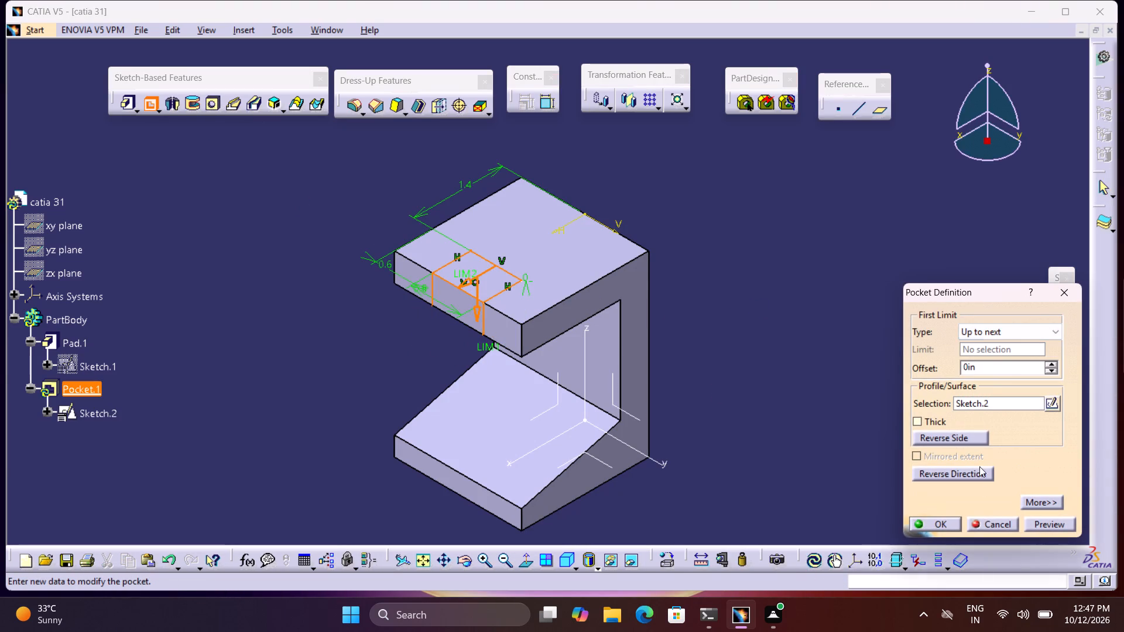
click(948, 527)
click(907, 475)
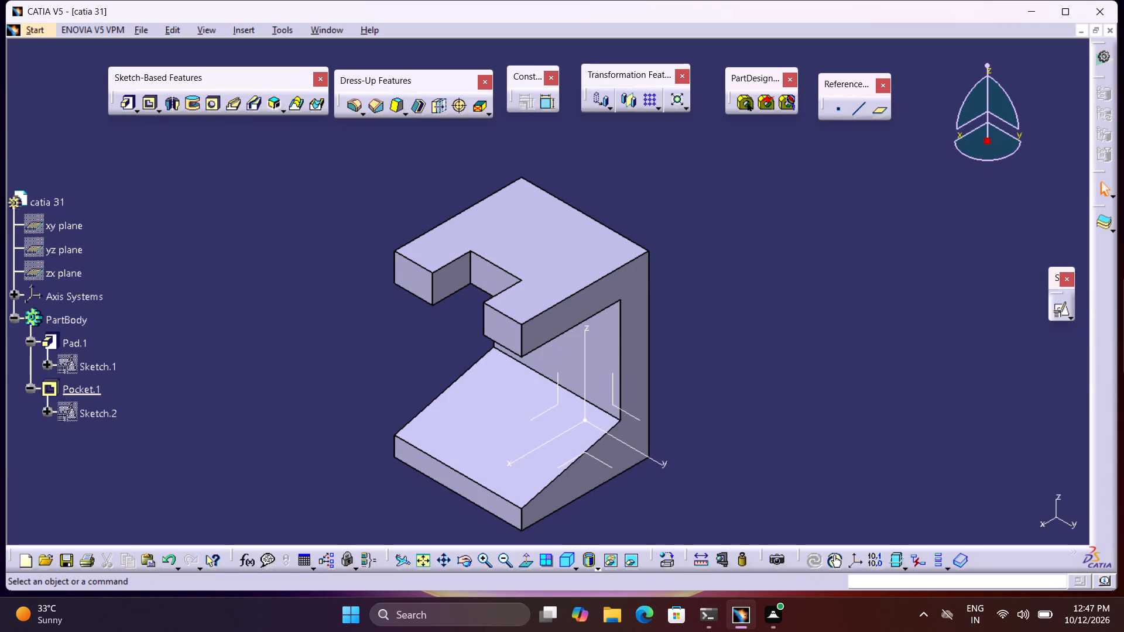
Fillet the two outer vertical edges at the front corners of the upper flange with a 0.30 in radius.
click(357, 109)
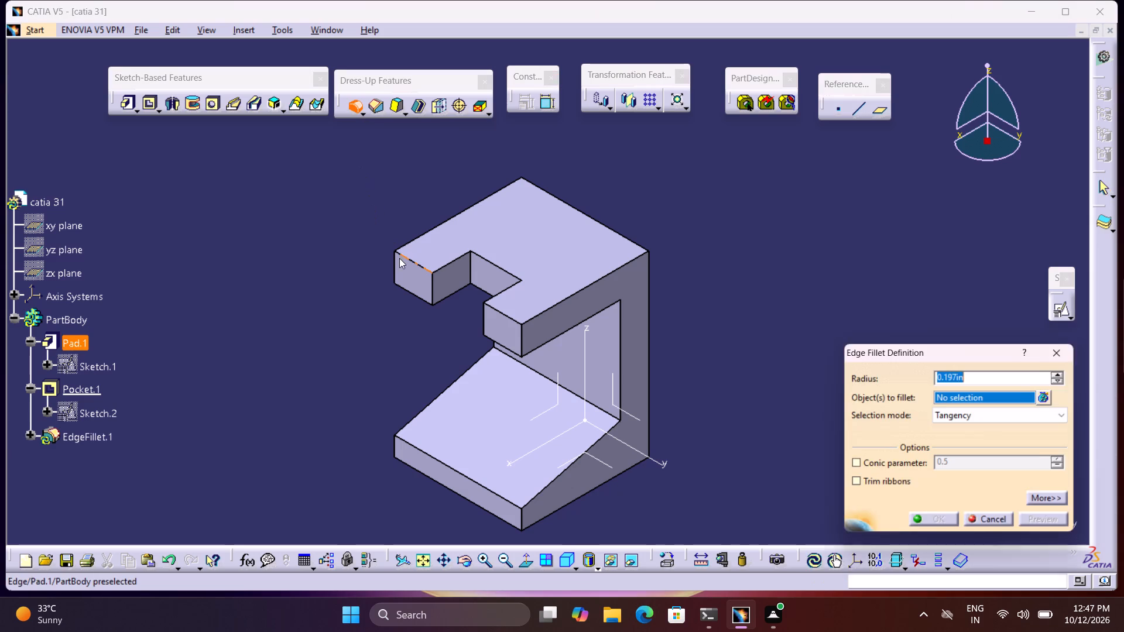
click(394, 261)
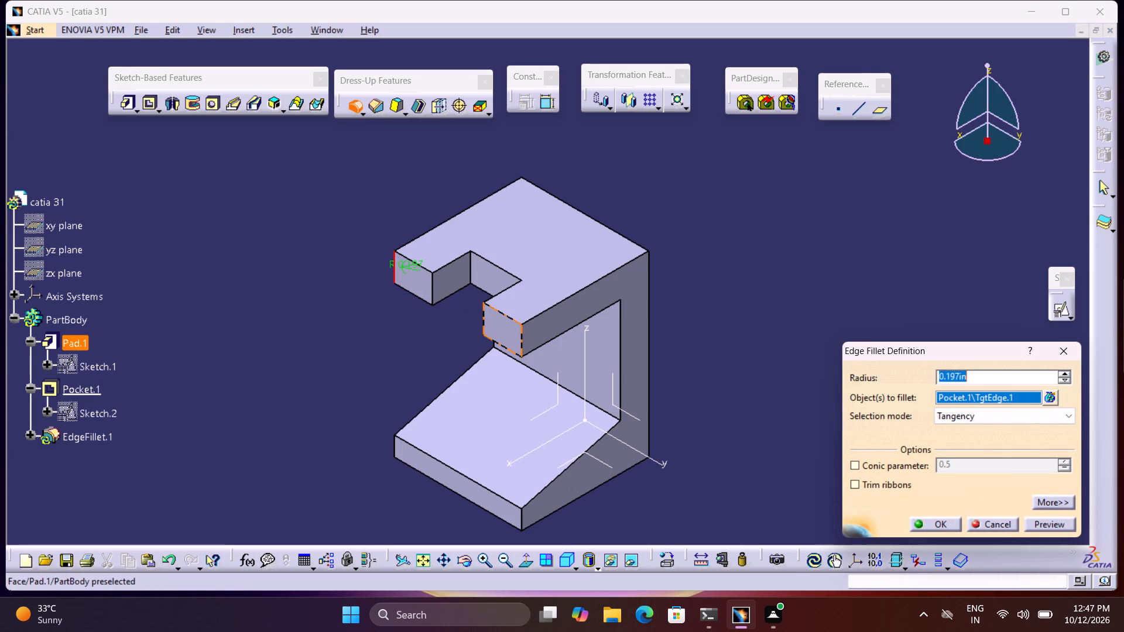
click(522, 336)
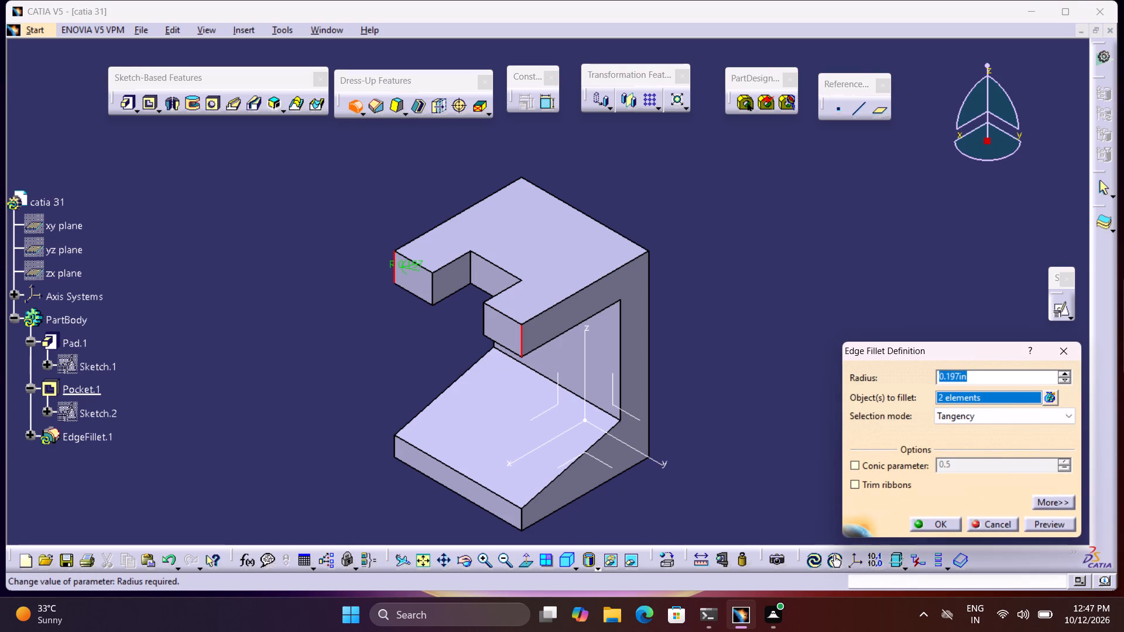
key(period)
key(3)
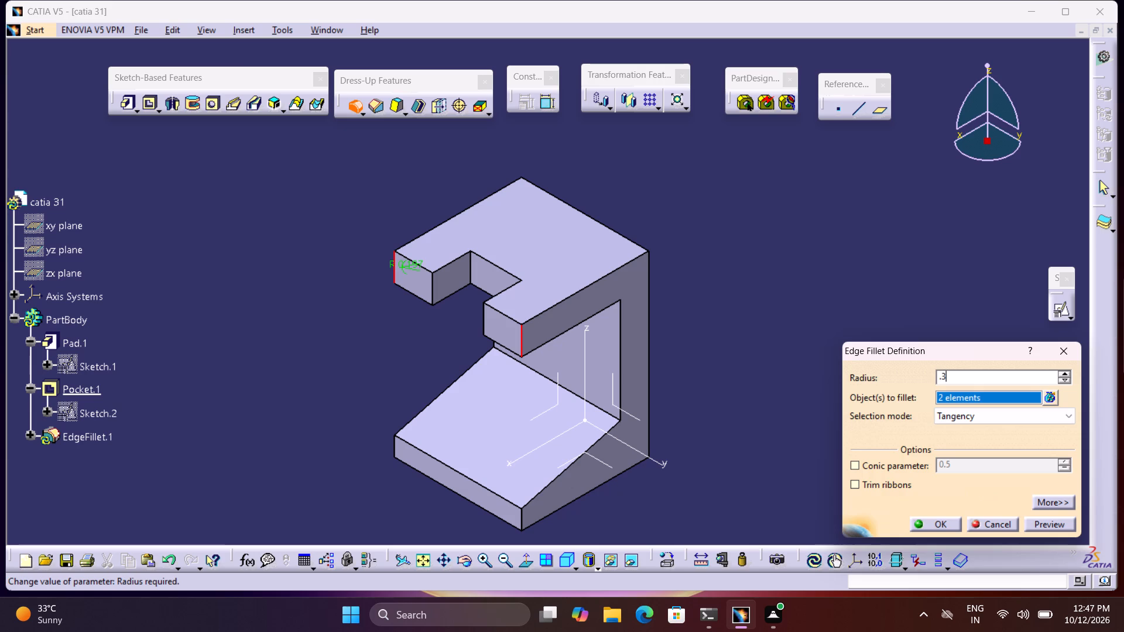
key(0)
click(940, 520)
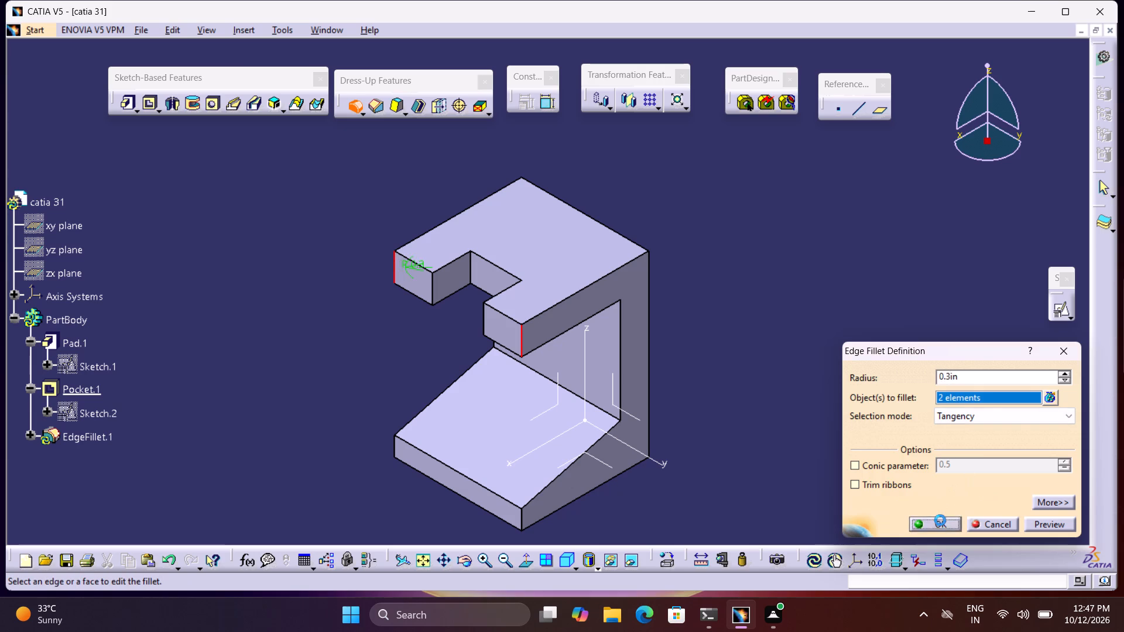
click(868, 476)
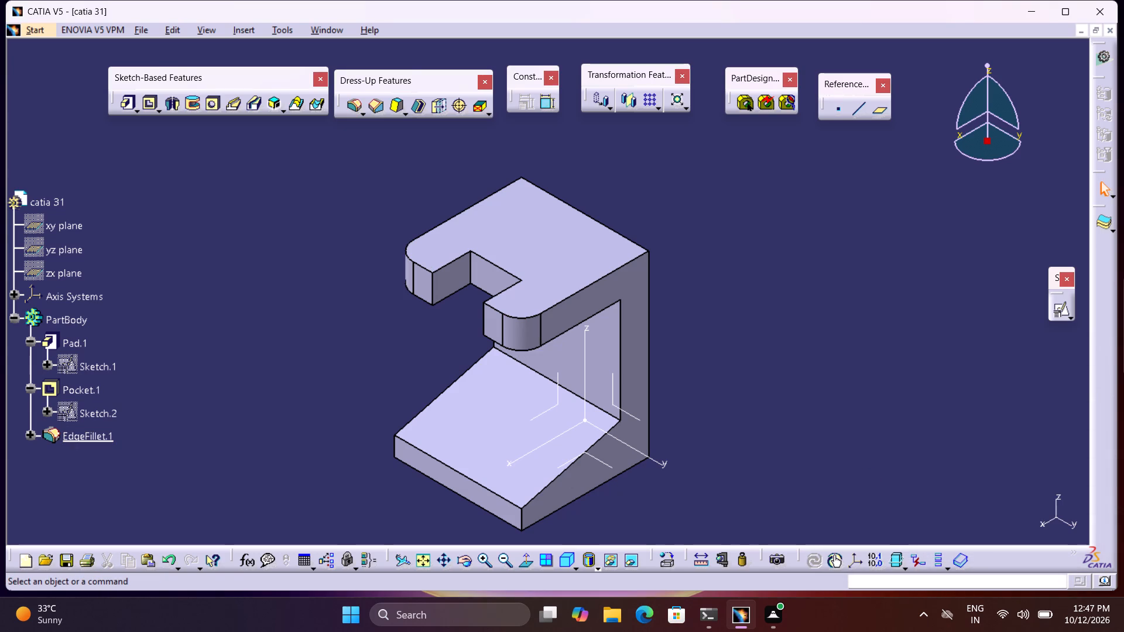
Create a positioned sketch on the lower flange's sloped face and draw a circle about 1.29 in in diameter on it.
middle_drag(832, 391, 834, 296)
scroll(831, 289, up, 1)
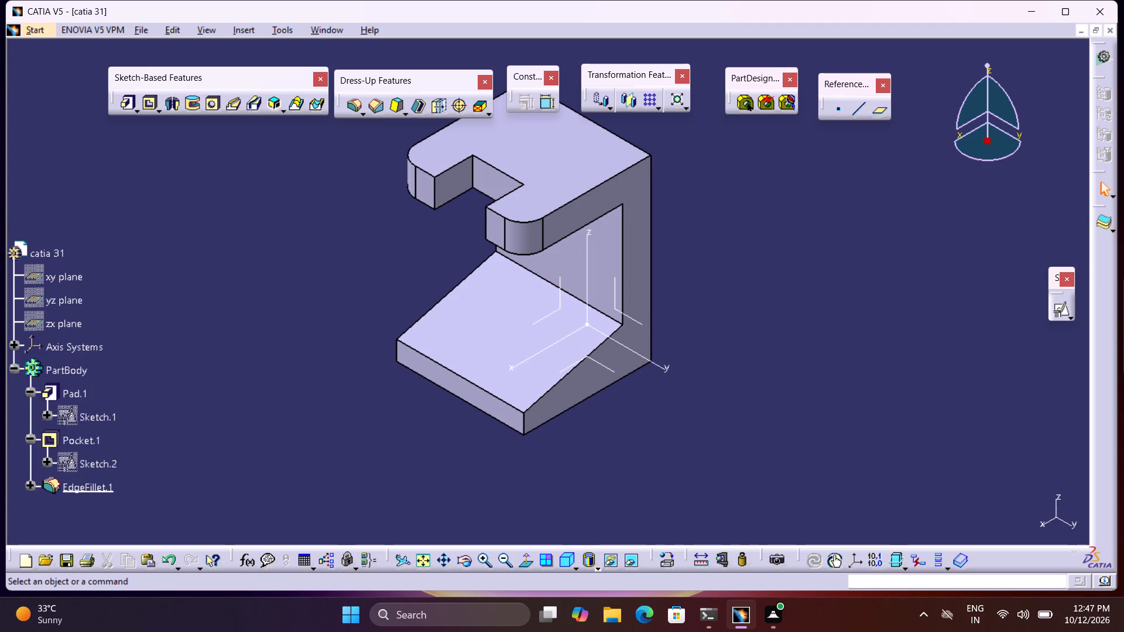
click(1061, 308)
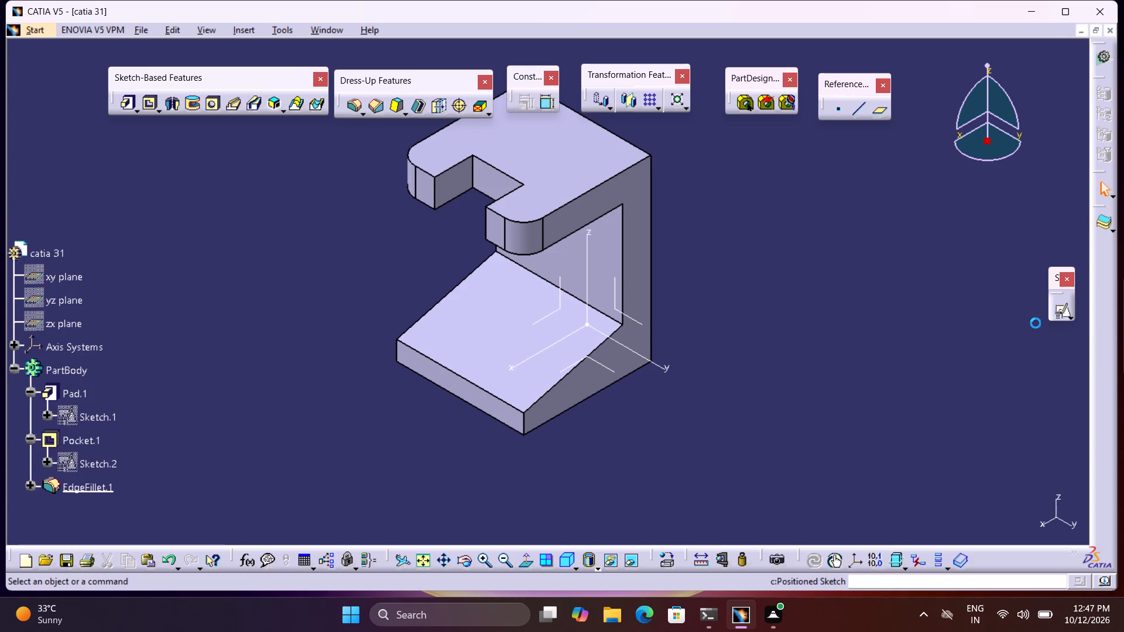
click(498, 359)
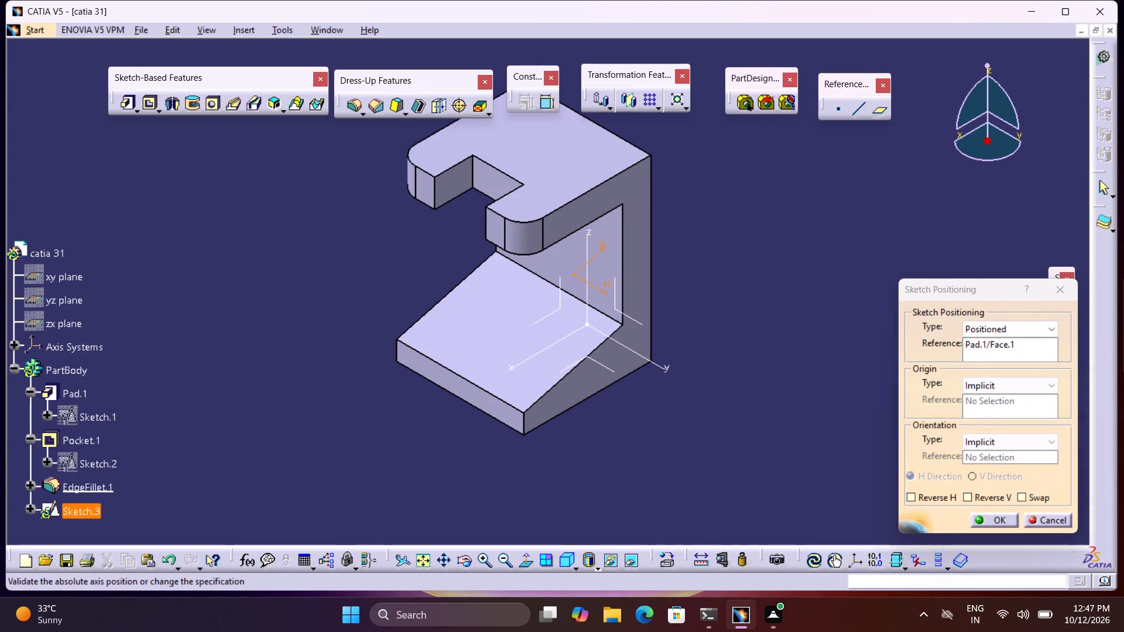
click(985, 518)
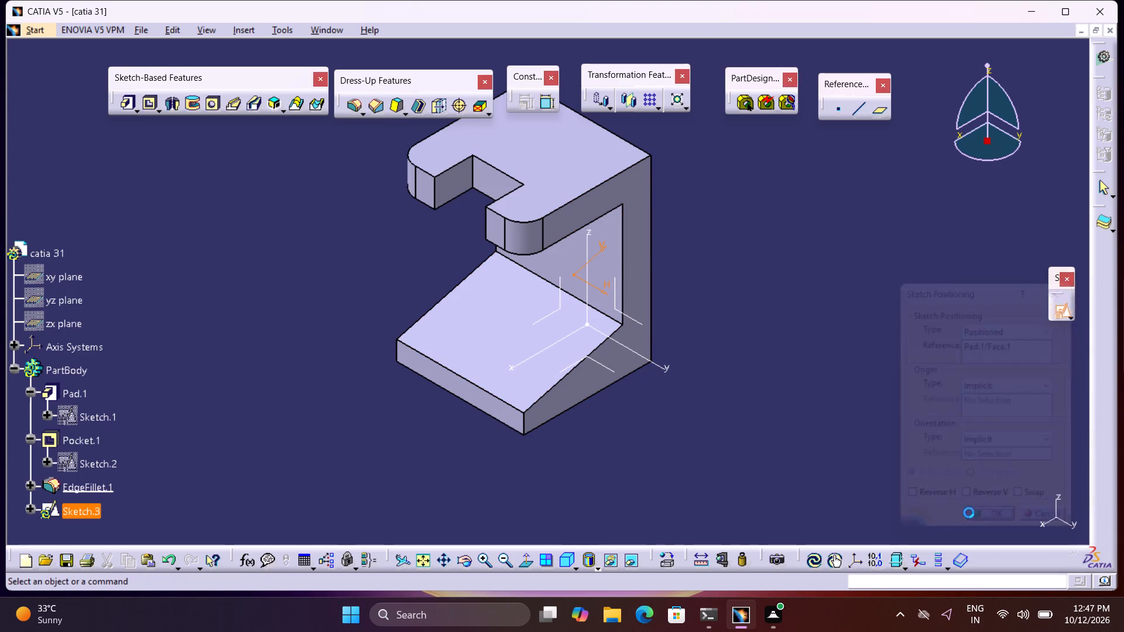
middle_drag(710, 473, 709, 473)
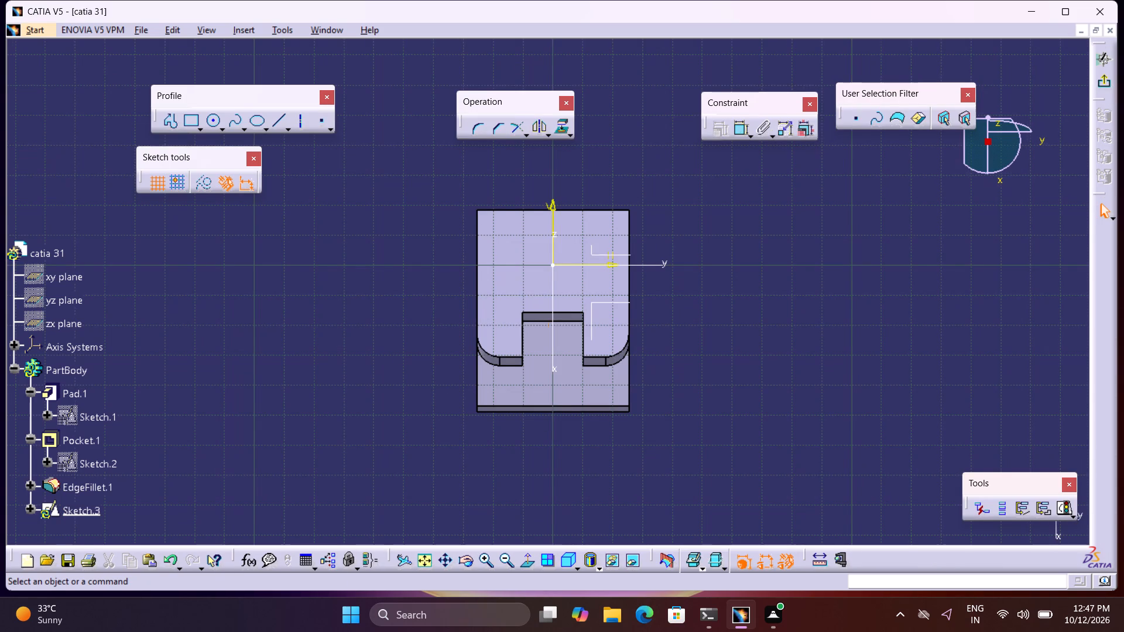
middle_drag(709, 473, 704, 444)
right_click(705, 470)
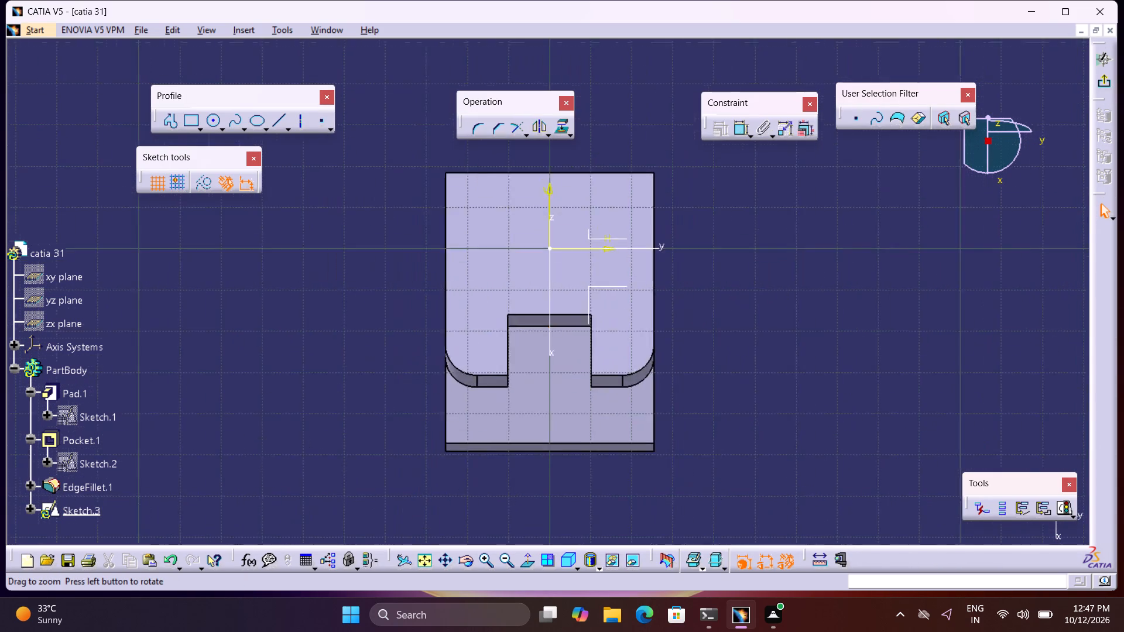
middle_drag(704, 444, 736, 406)
right_drag(706, 455, 730, 408)
right_click(738, 407)
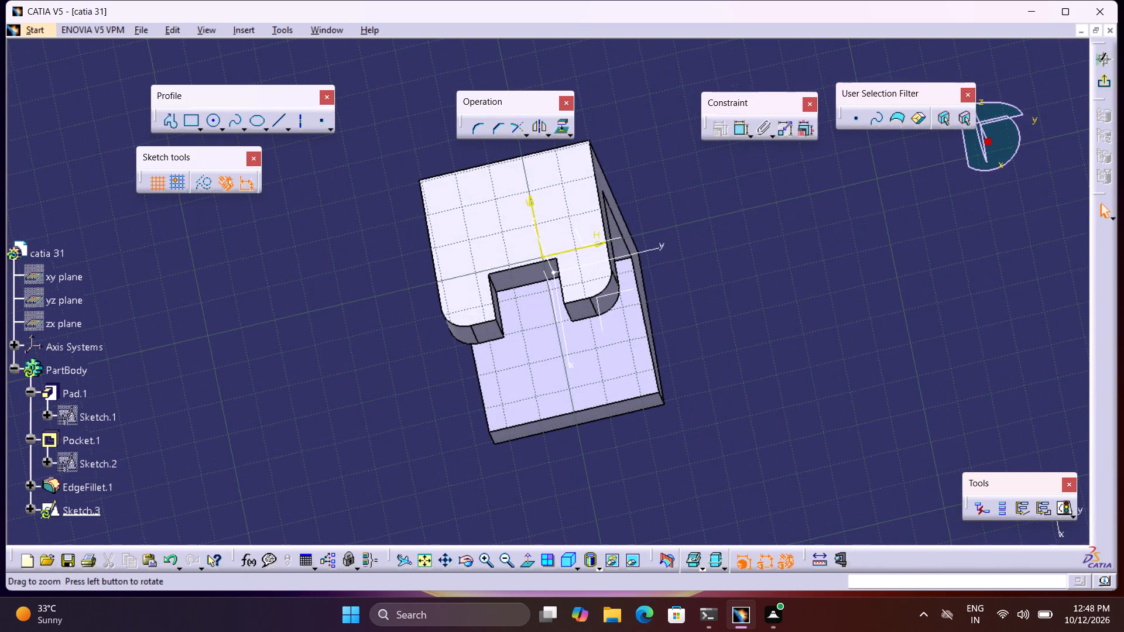
click(209, 129)
click(523, 351)
click(576, 369)
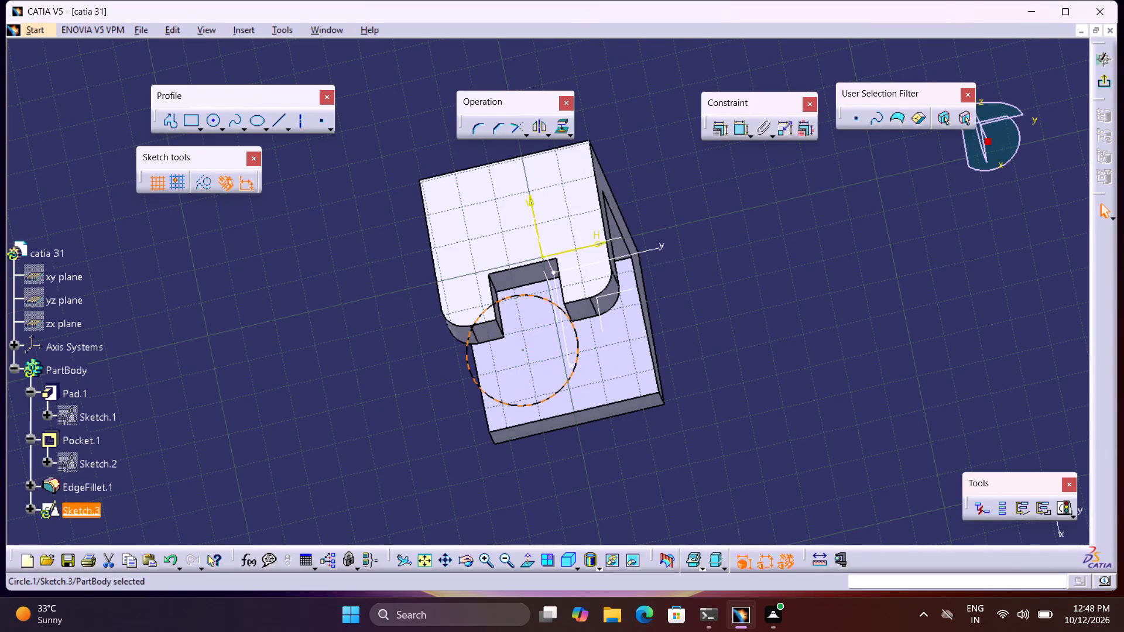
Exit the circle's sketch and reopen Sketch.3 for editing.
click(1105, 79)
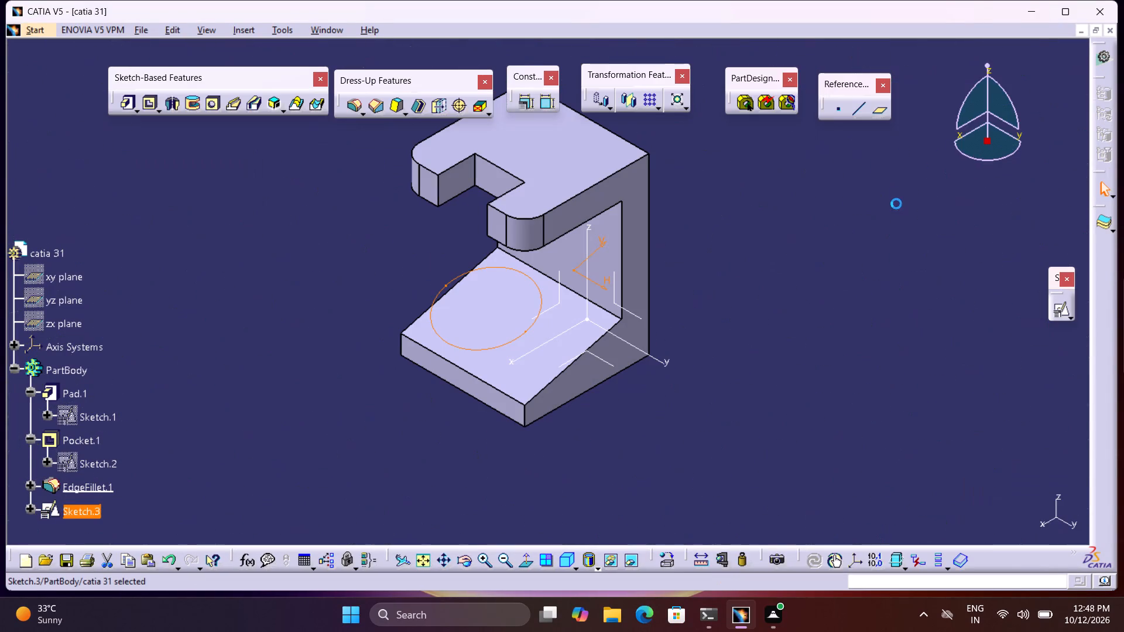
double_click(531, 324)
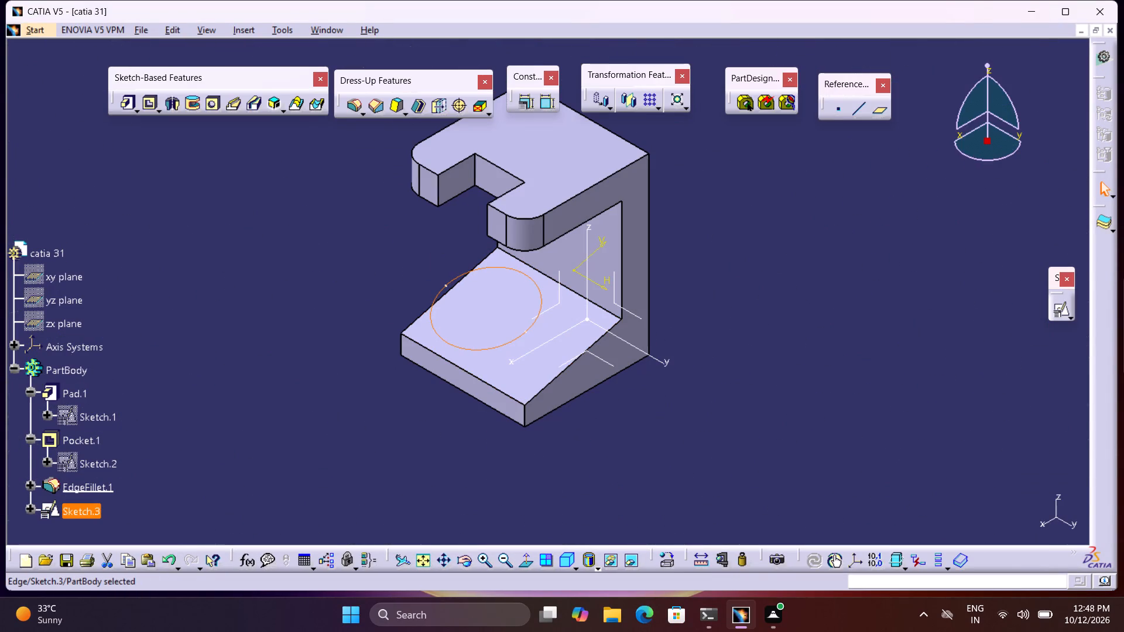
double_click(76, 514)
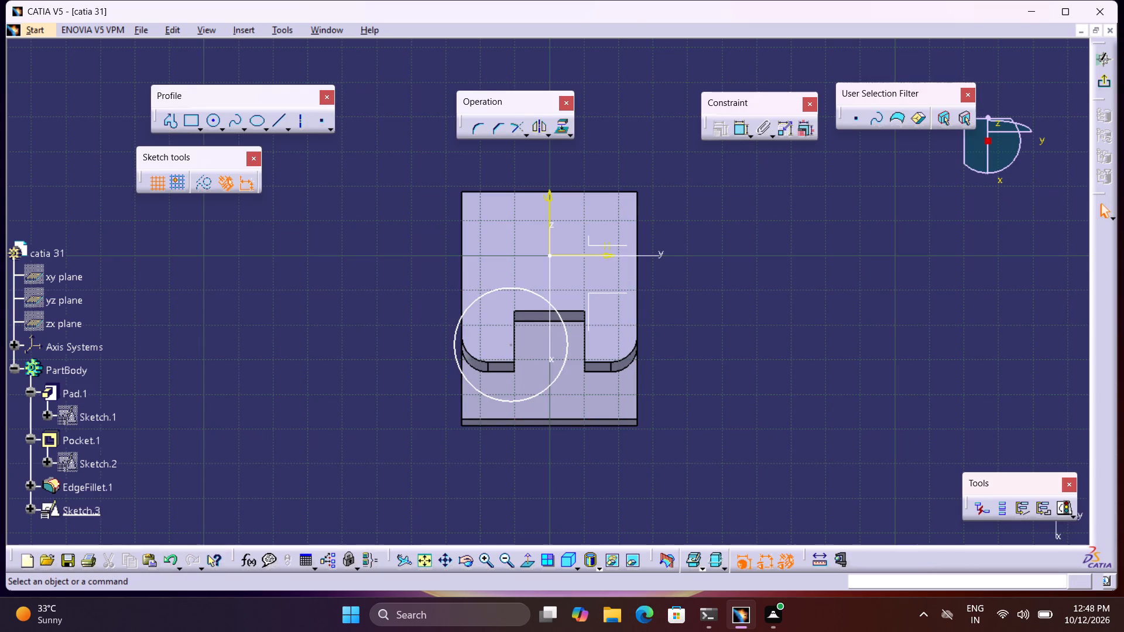
Dimension the circle's centre from the sloped face's side edge on the +y side and set the distance to 1 in.
click(741, 135)
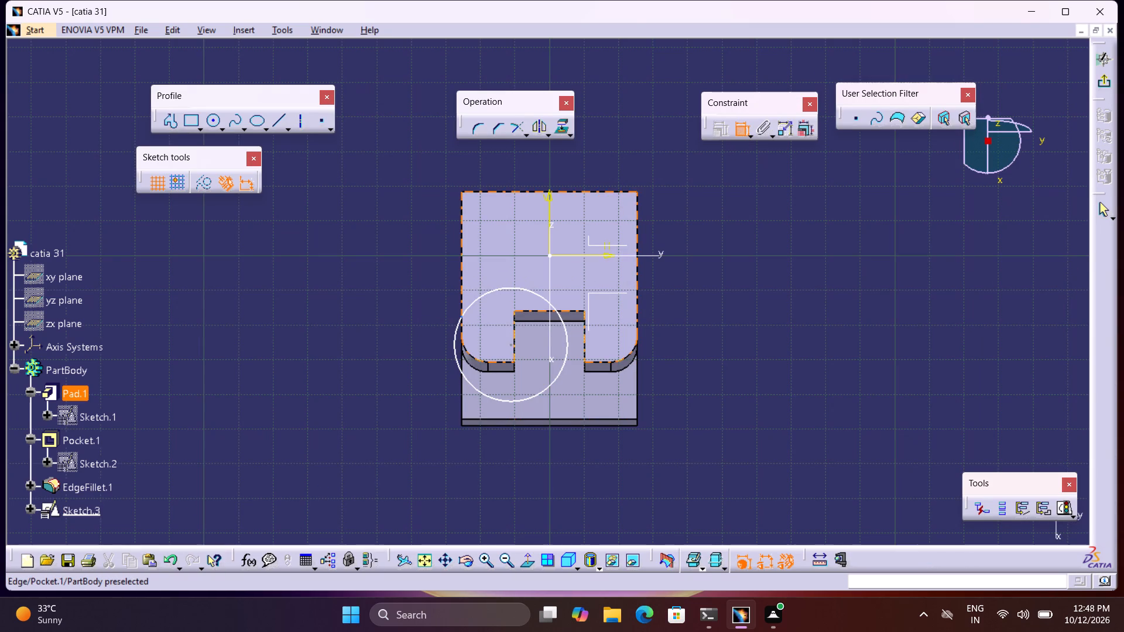
click(513, 344)
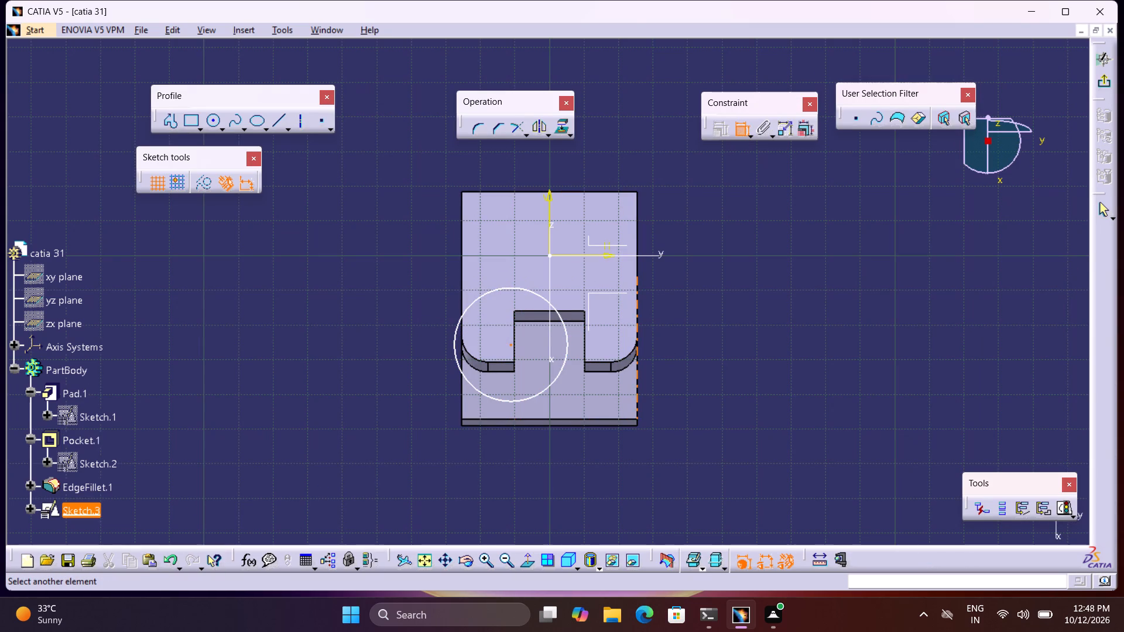
click(638, 390)
click(614, 475)
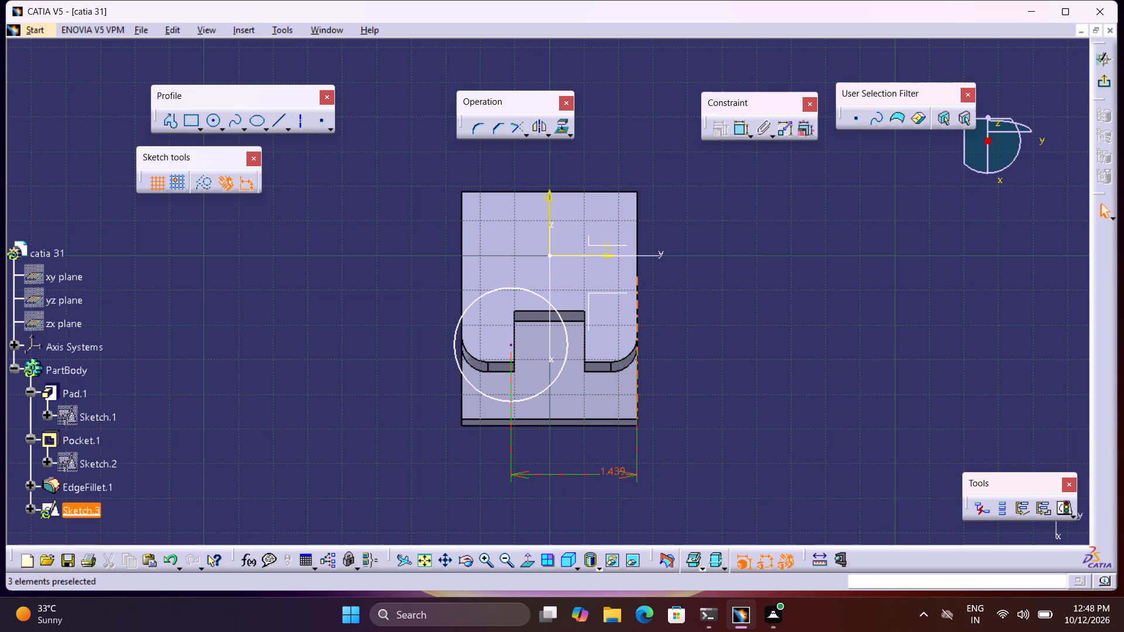
double_click(619, 469)
key(1)
key(Return)
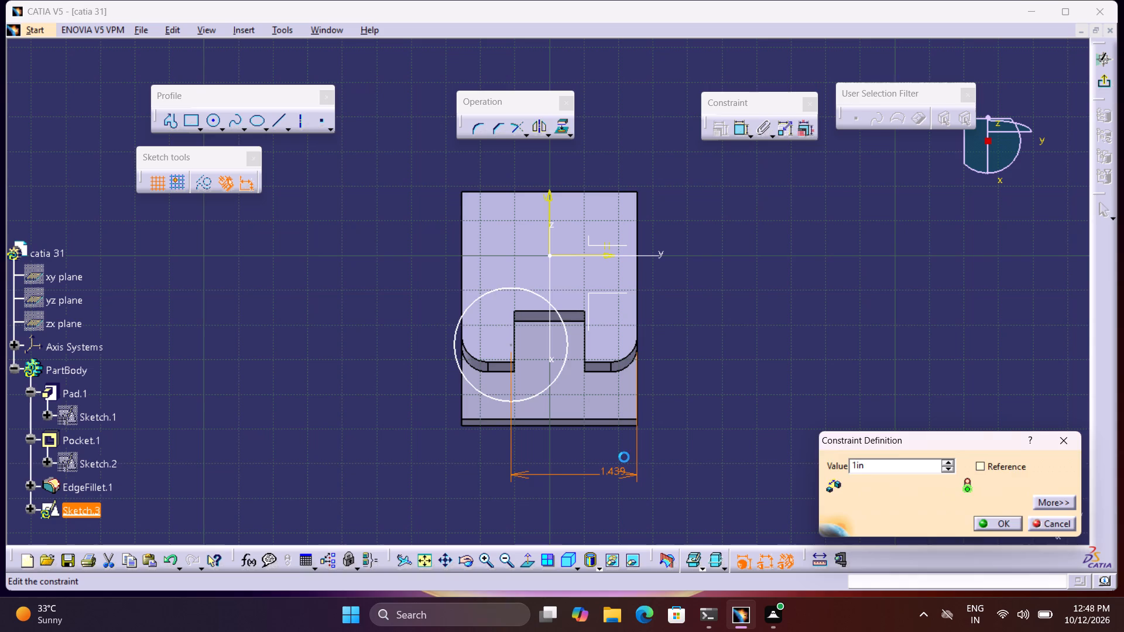
Dimension the circle's diameter and set it to 0.4 in.
click(741, 135)
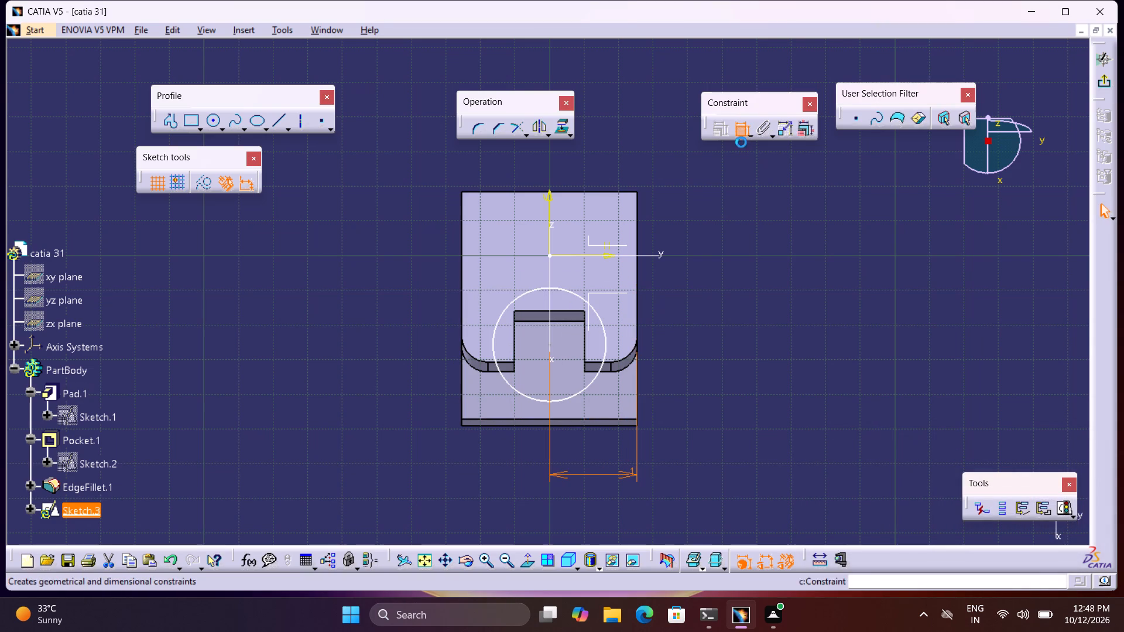
click(594, 379)
click(729, 355)
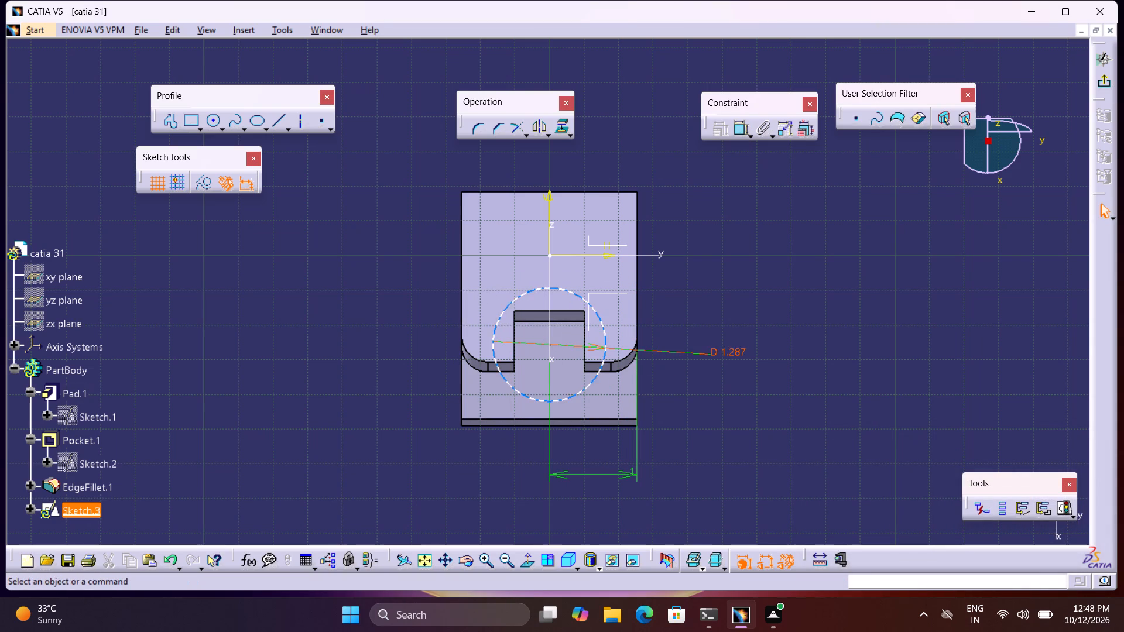
double_click(732, 354)
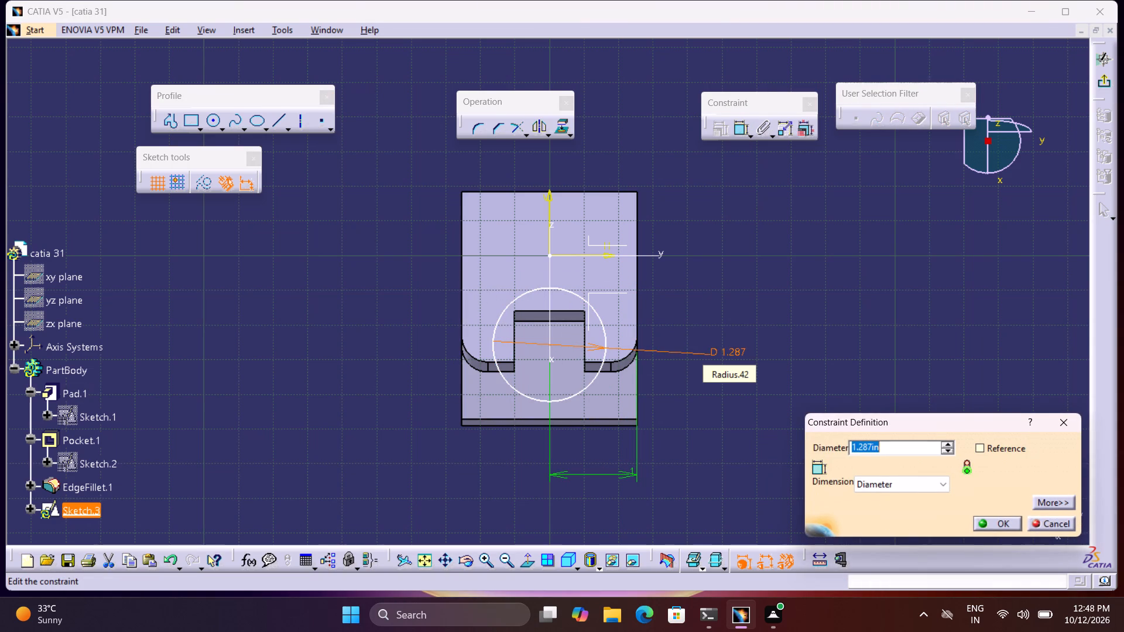
key(period)
key(4)
key(Return)
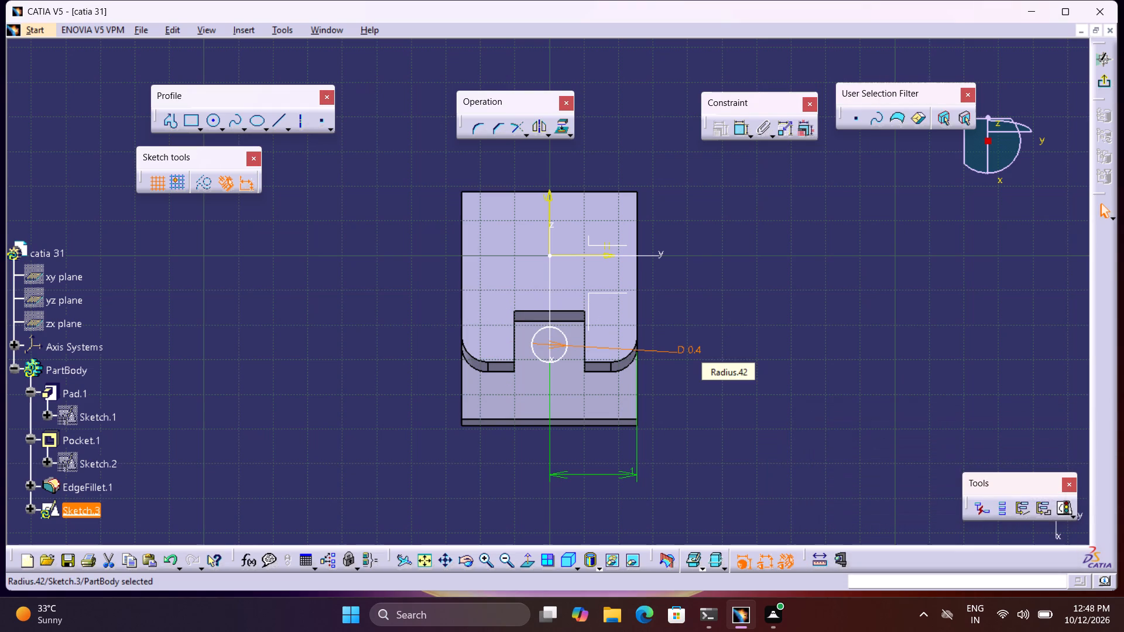
Dimension the circle's centre from the sloped face's front edge and set the distance to 1.6/2 in.
click(738, 137)
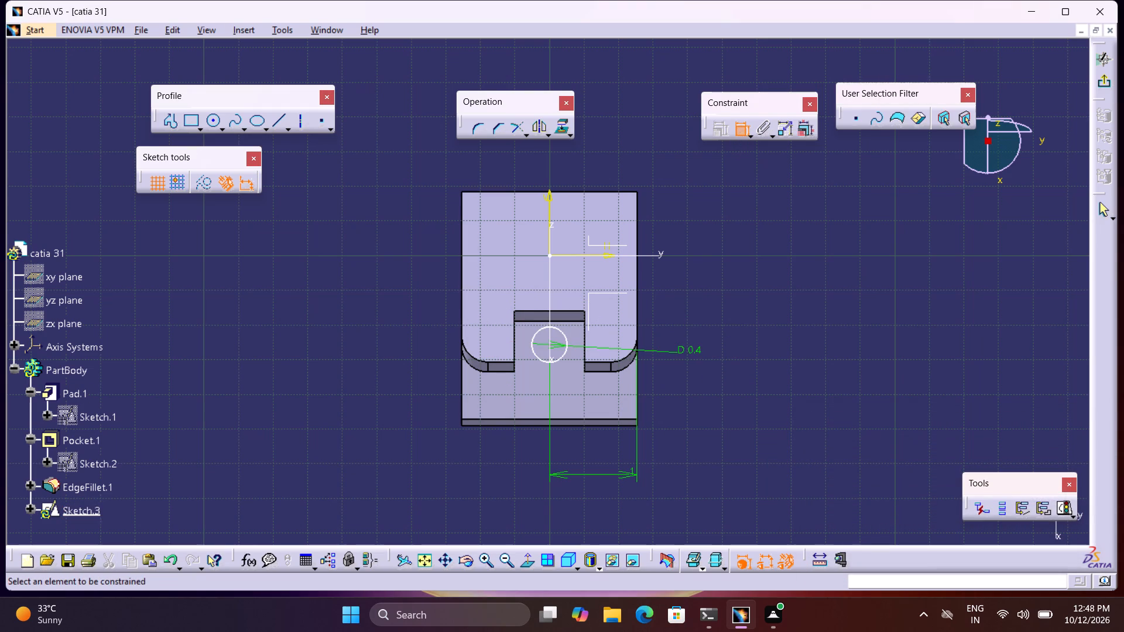
click(551, 343)
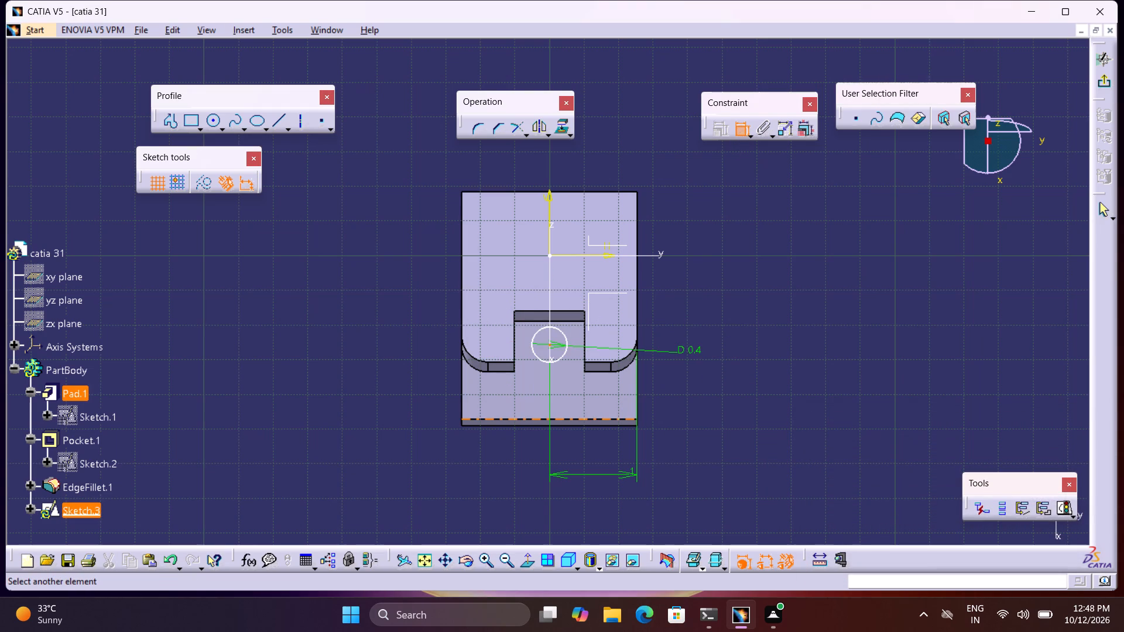
click(536, 420)
click(743, 397)
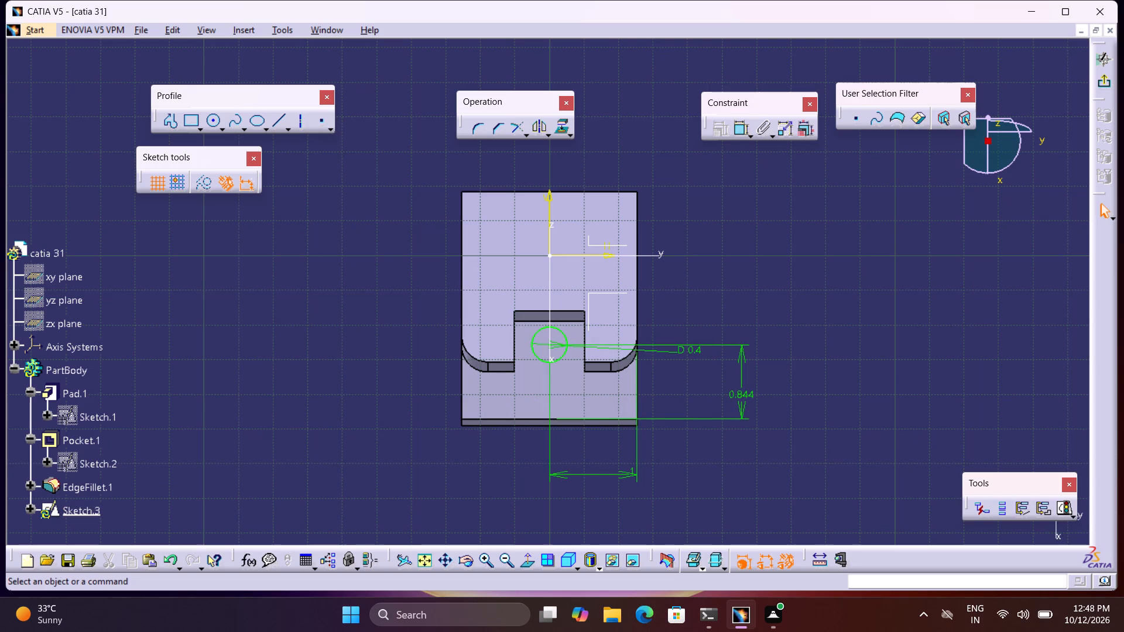
double_click(744, 397)
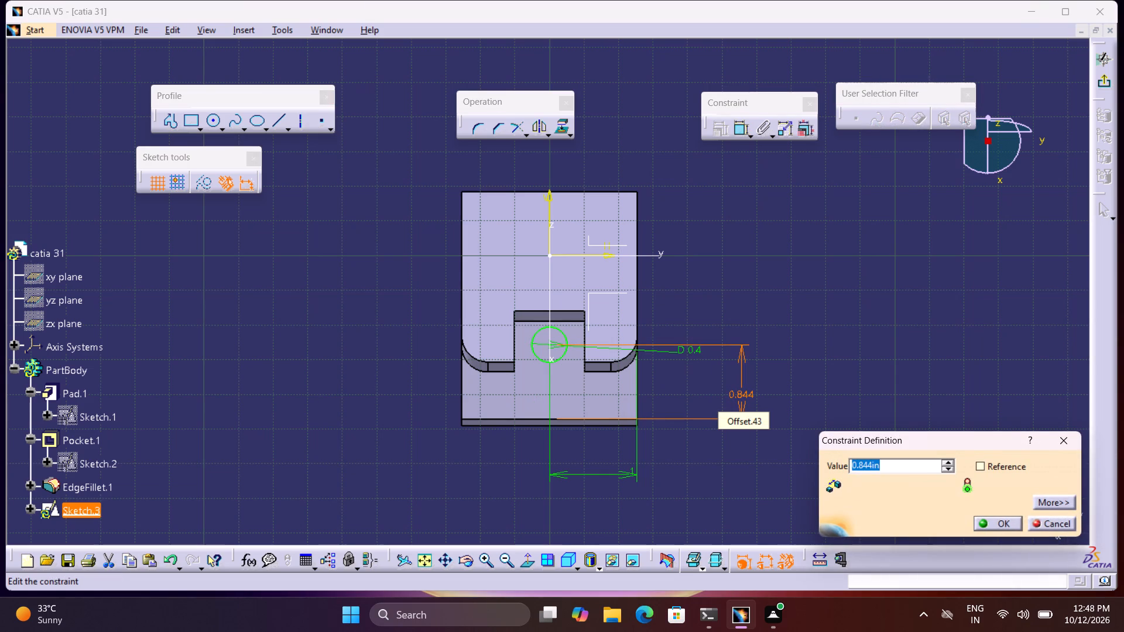
key(1)
key(period)
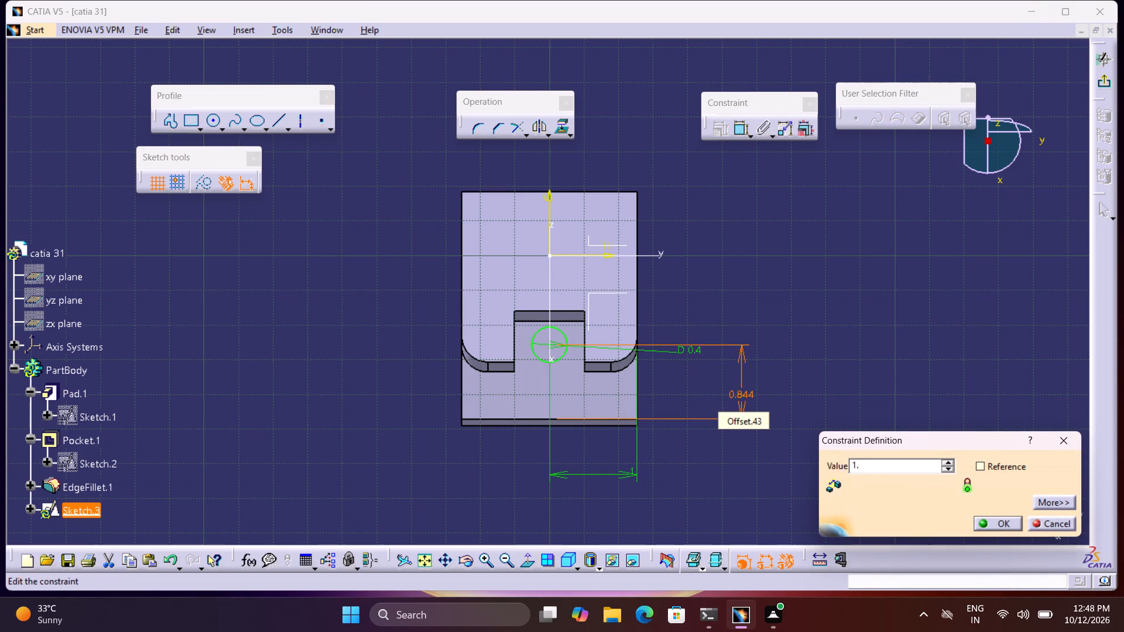
key(6)
text(/2)
key(Return)
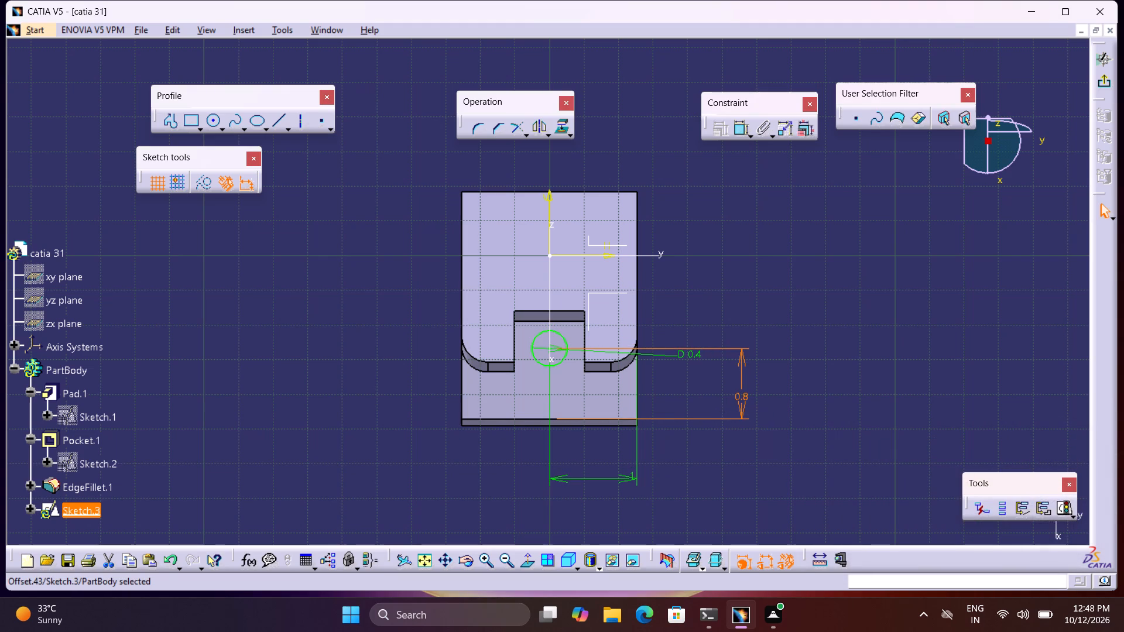
Exit Sketch.3 and cut its circle through the sloped lower flange with an Up to next pocket.
click(1101, 87)
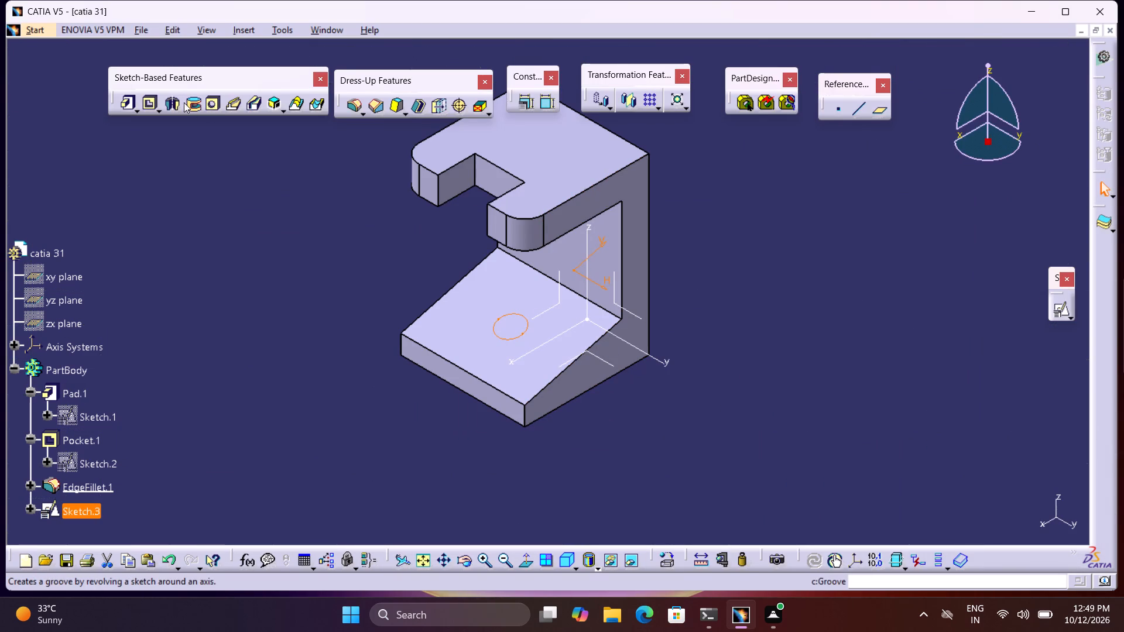
click(152, 103)
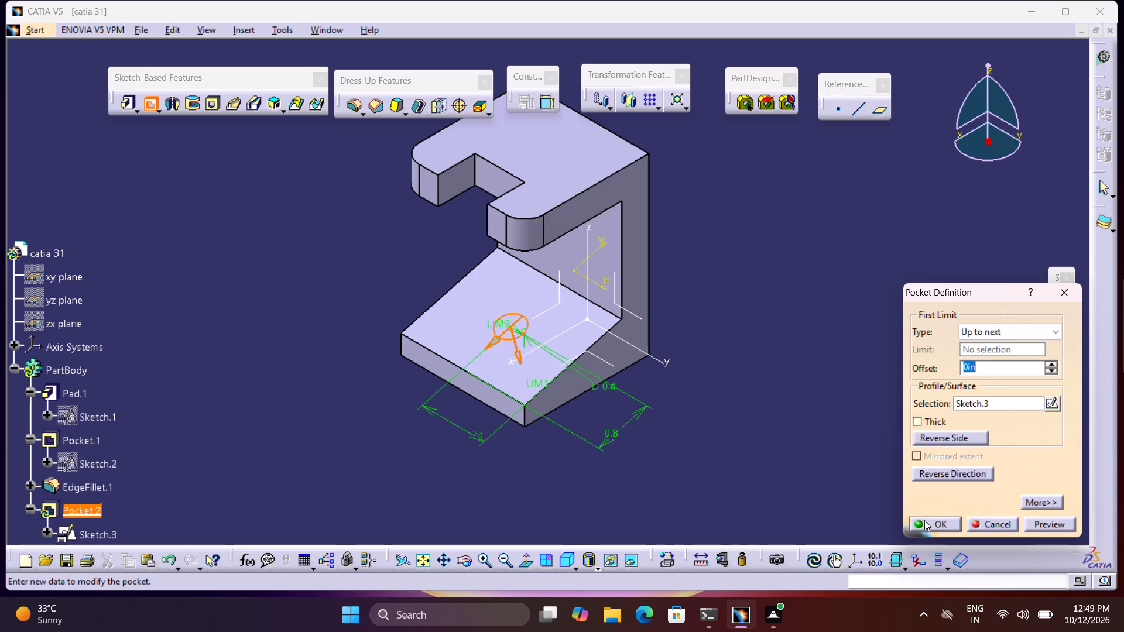
click(925, 520)
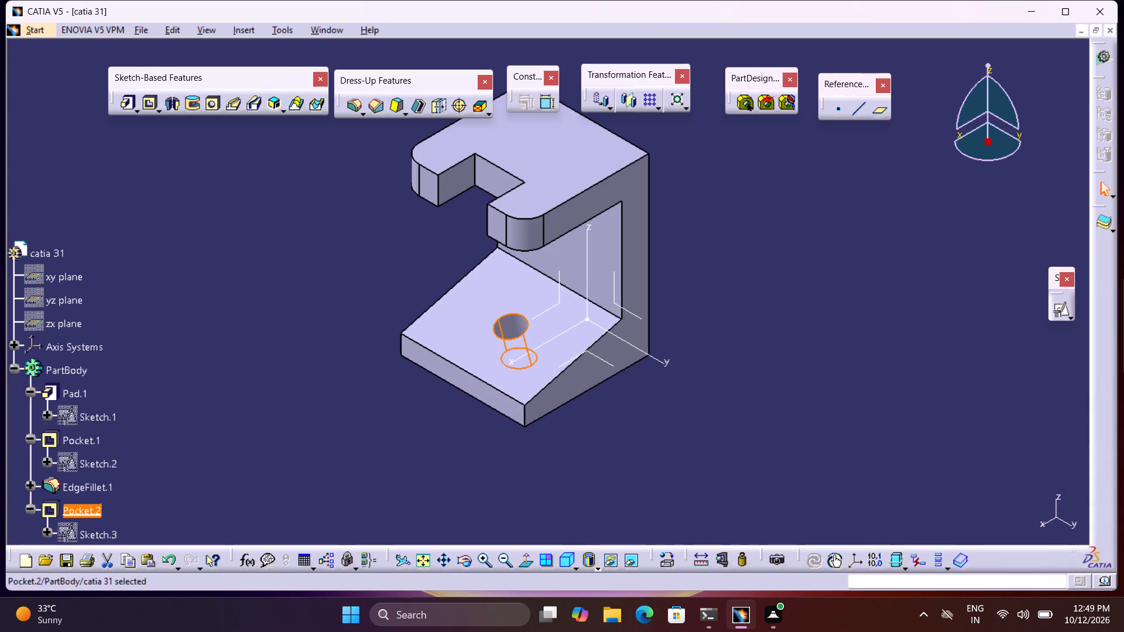
click(907, 506)
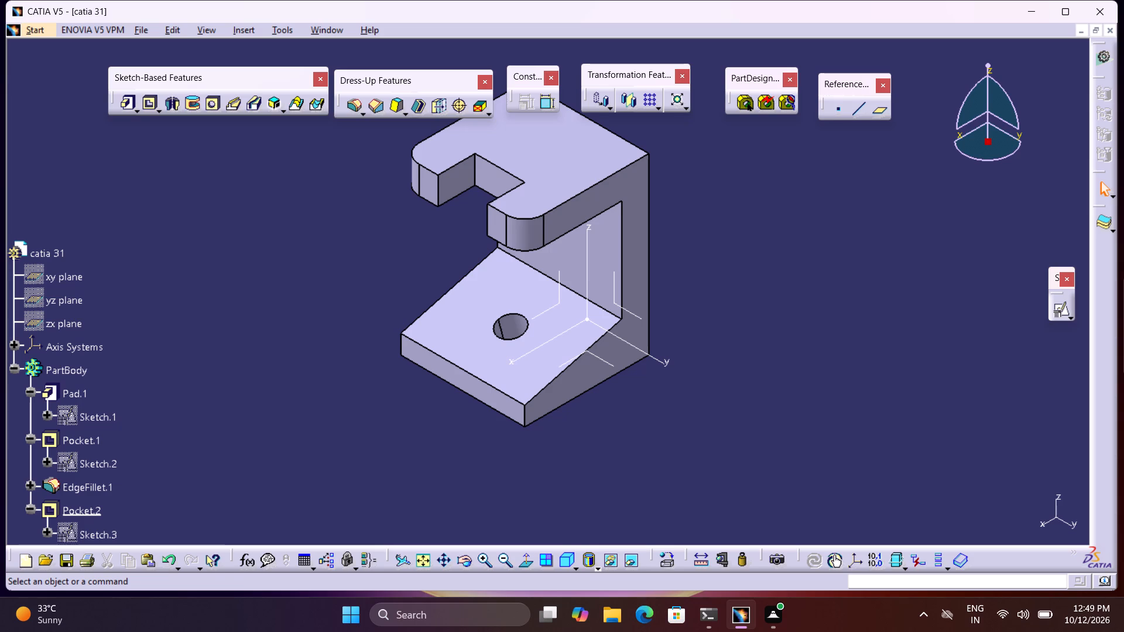
Save the part to the Desktop as a CATPart named catia 31, copying the file name for reuse.
middle_drag(798, 377, 794, 402)
right_click(793, 380)
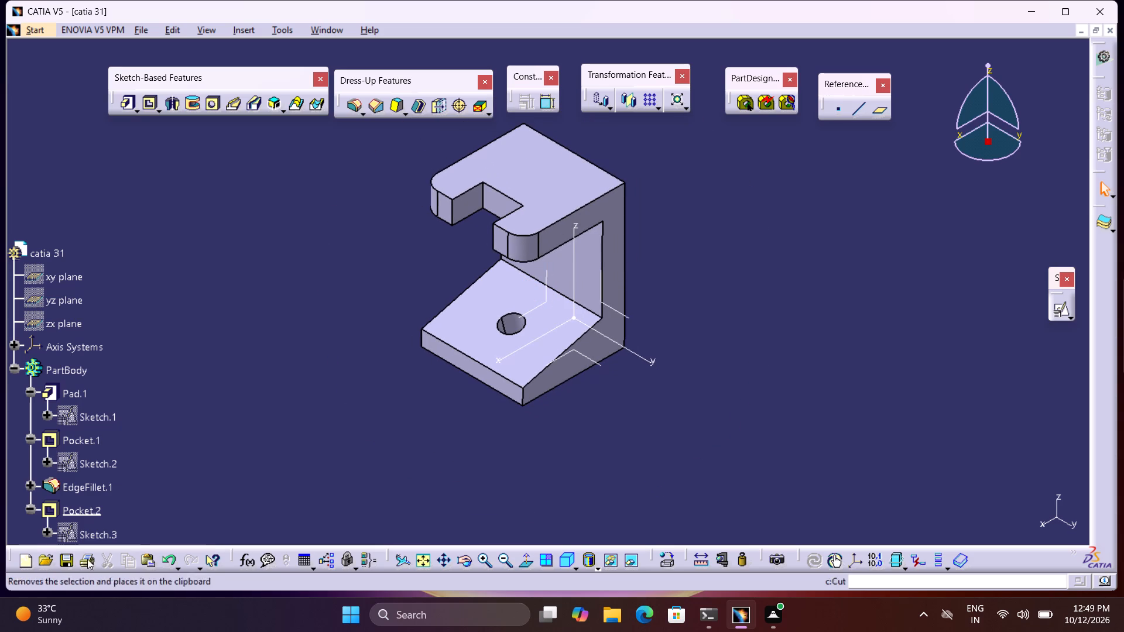
click(63, 569)
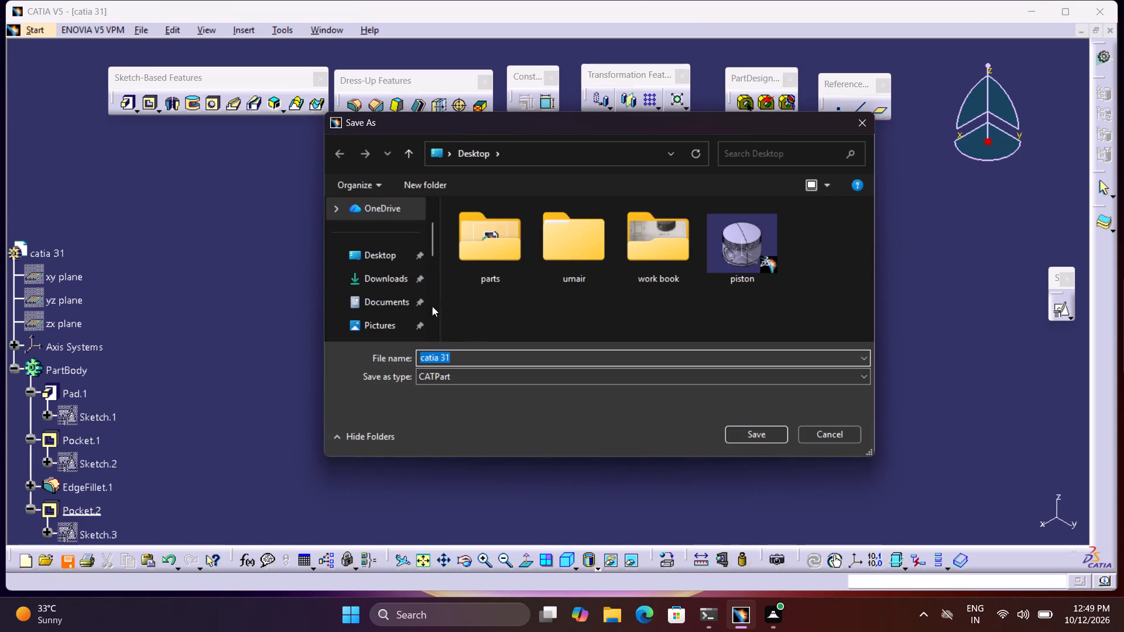
click(393, 260)
click(484, 353)
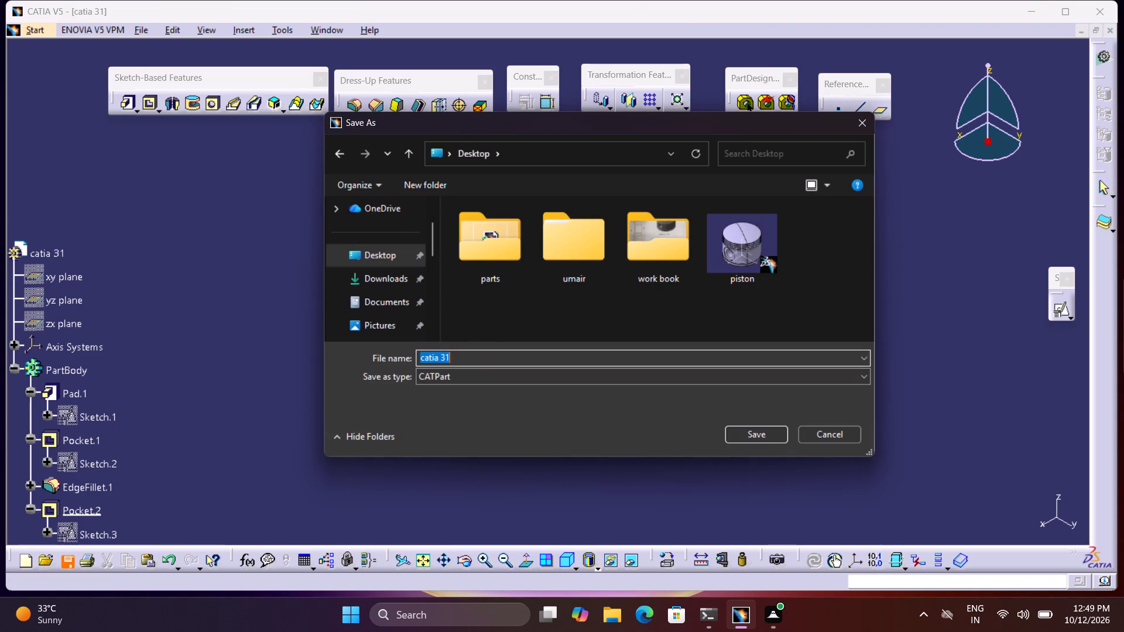
key(ctrl+c)
click(782, 435)
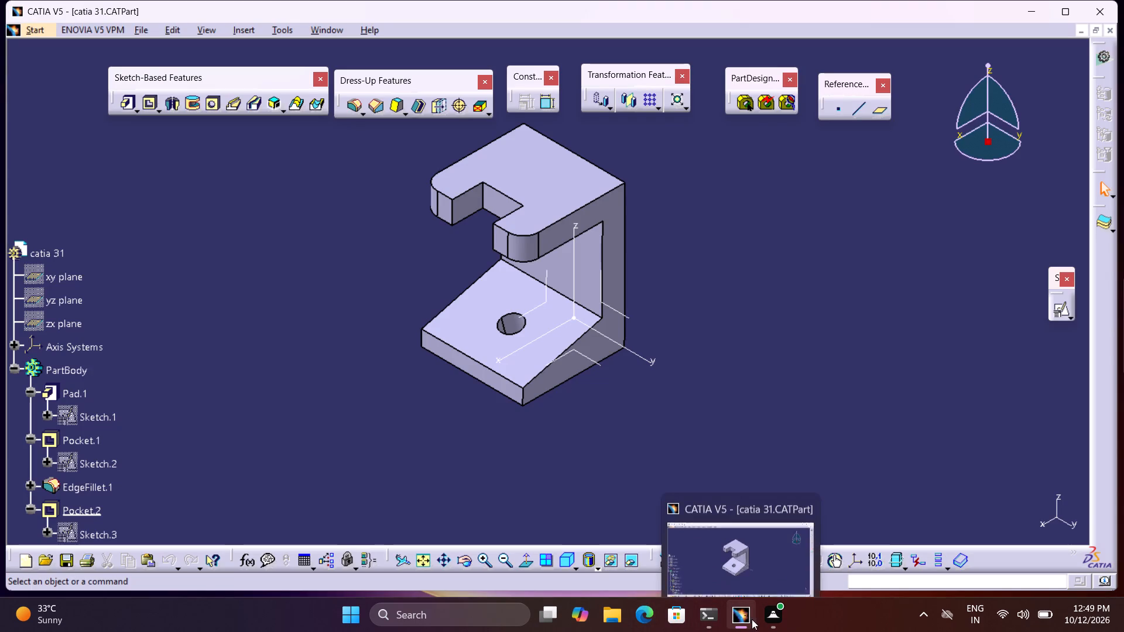
Start a print of the part and set the page's paper format to A4 ISO.
key(ctrl+p)
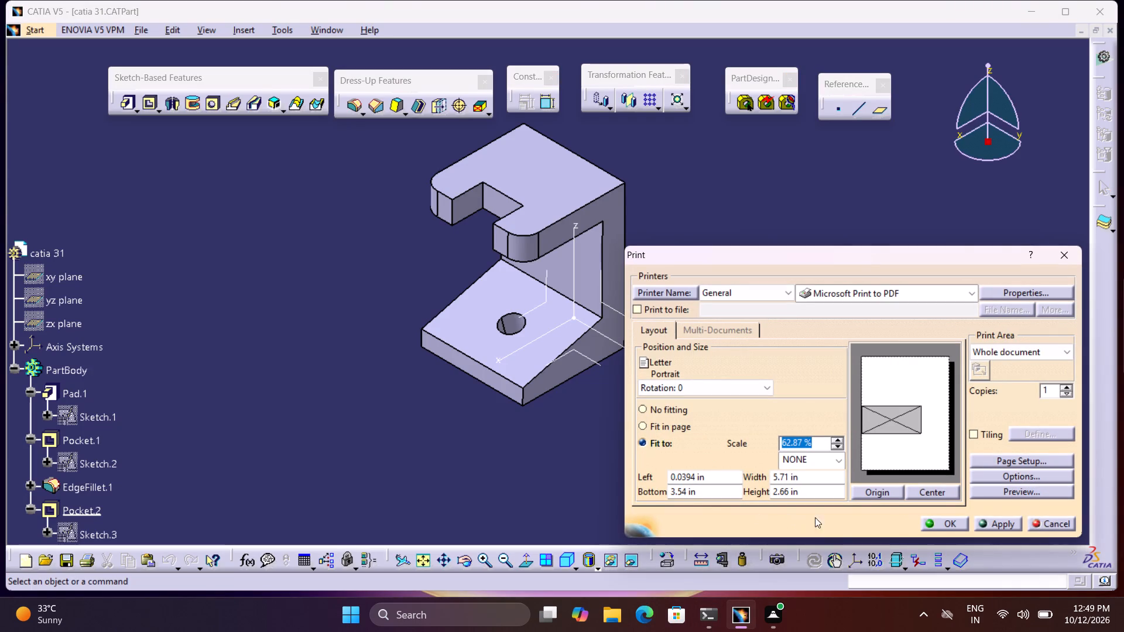
click(994, 448)
click(995, 459)
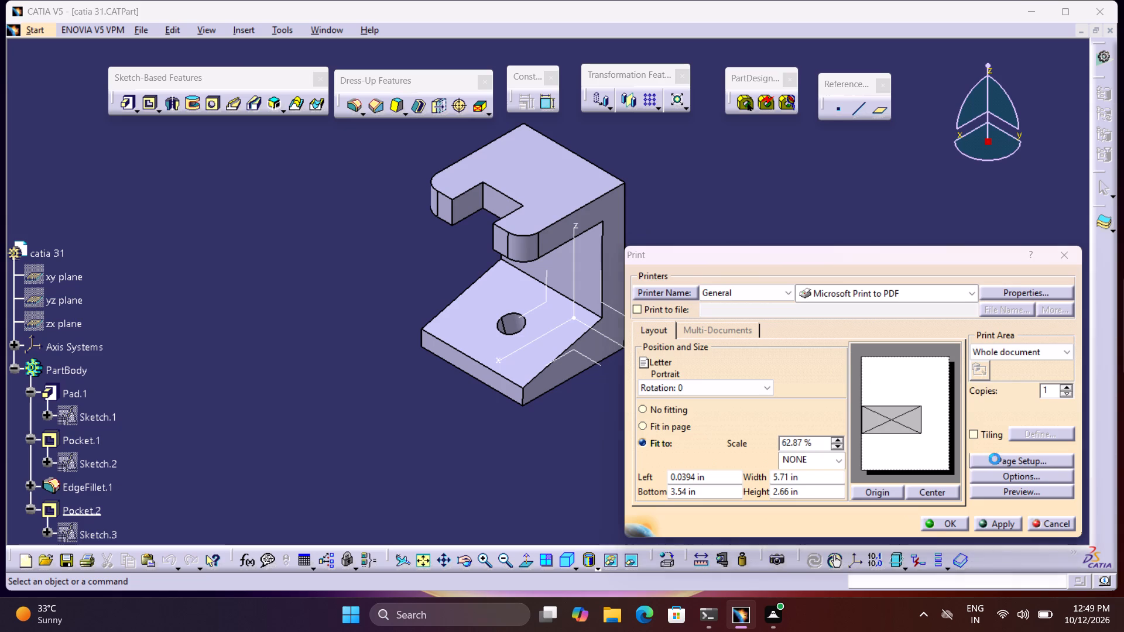
click(960, 452)
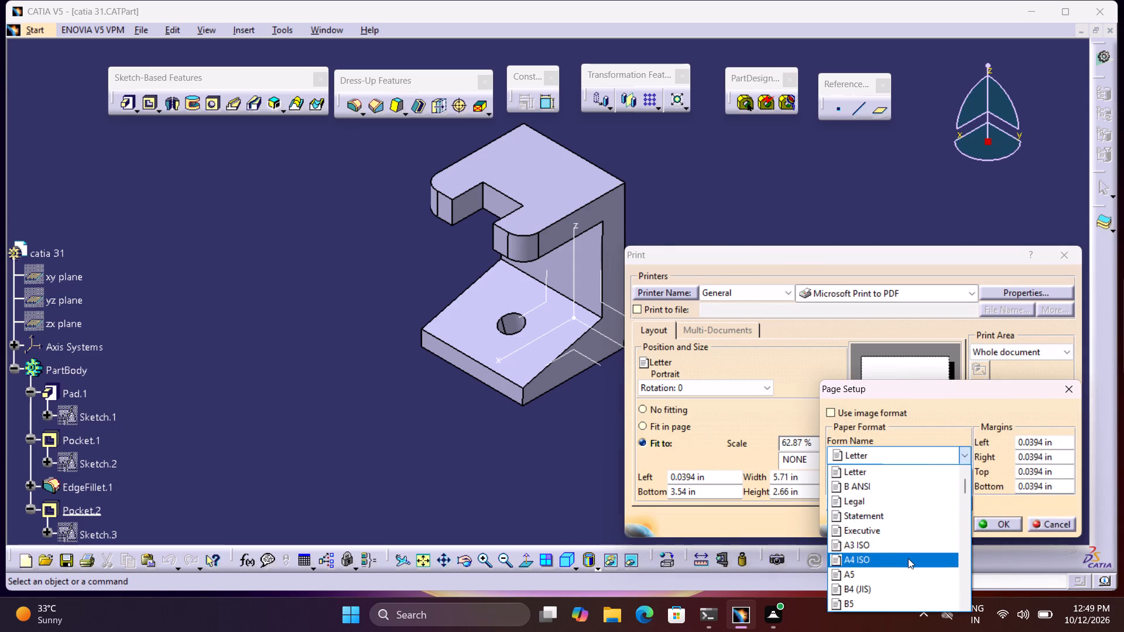
click(908, 558)
click(988, 523)
Print the part with Microsoft Print to PDF, saving the output on the Desktop as catia 31.
click(953, 520)
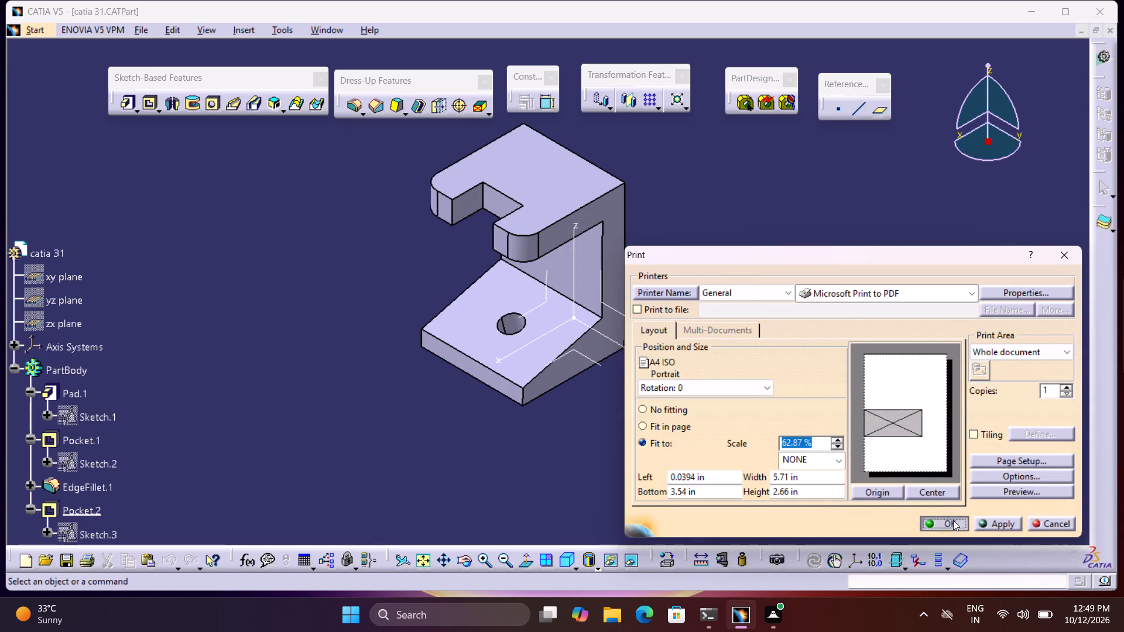
click(633, 359)
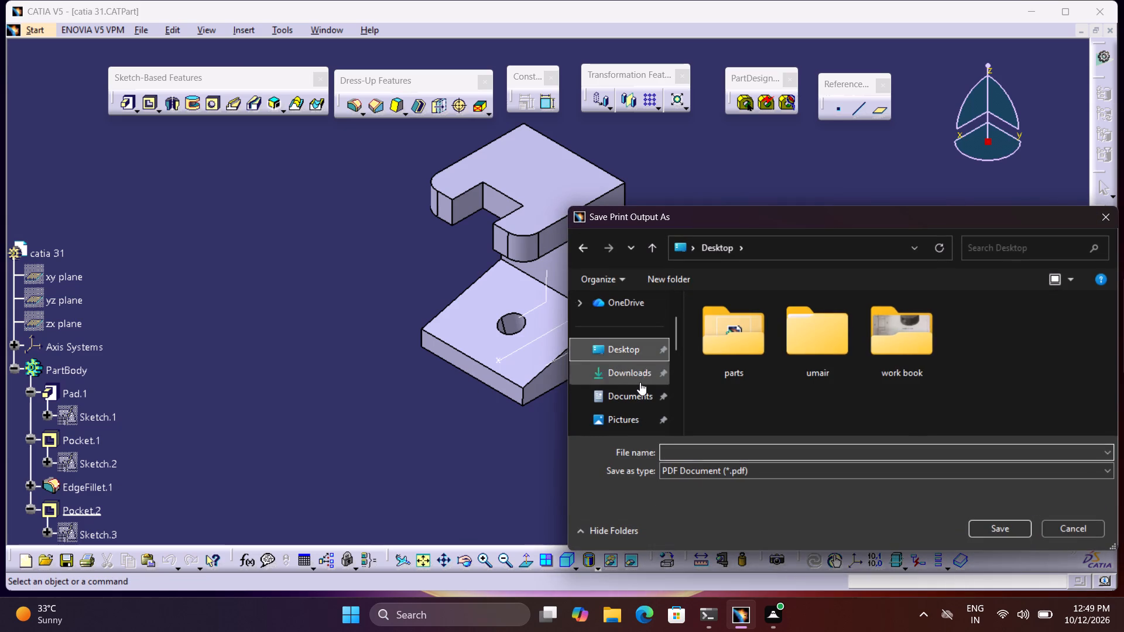
click(683, 454)
key(ctrl+v)
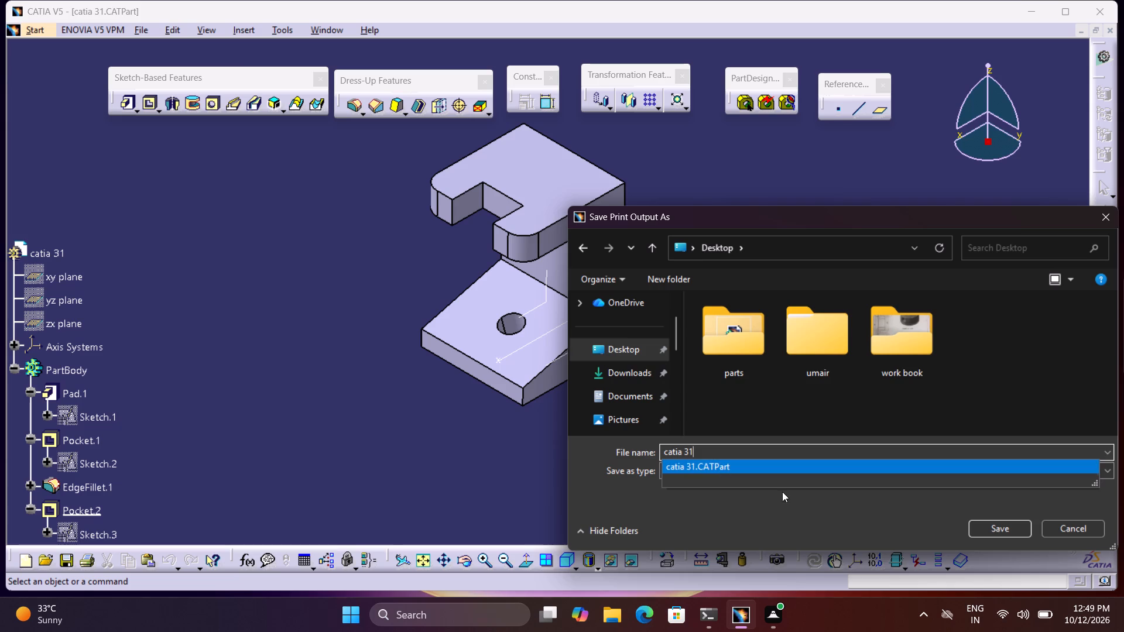
click(1006, 535)
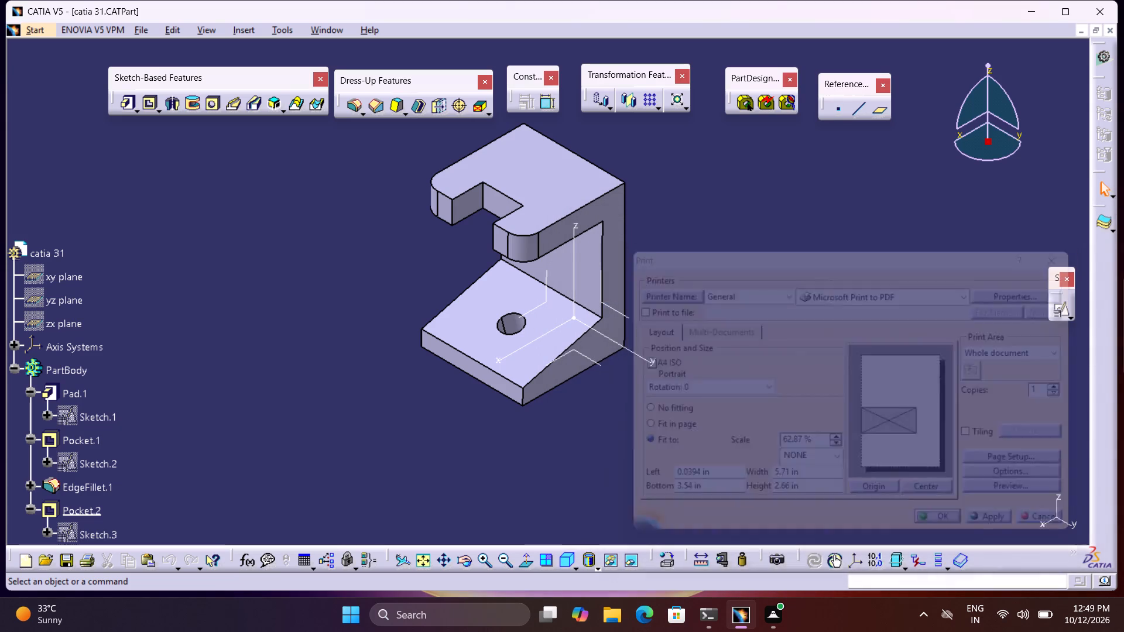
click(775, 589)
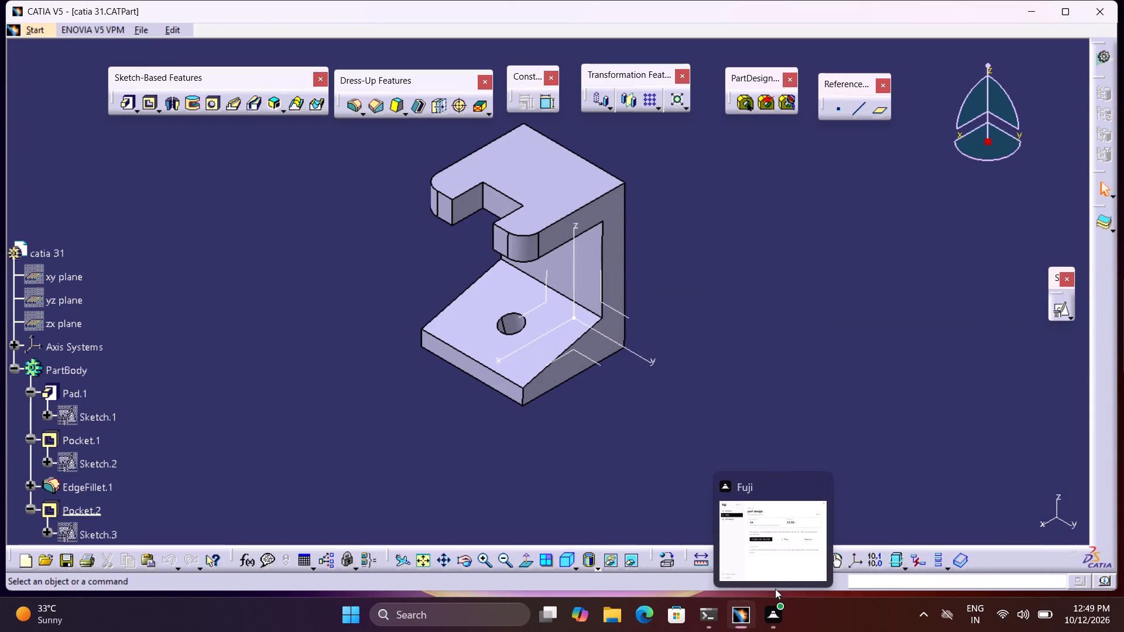